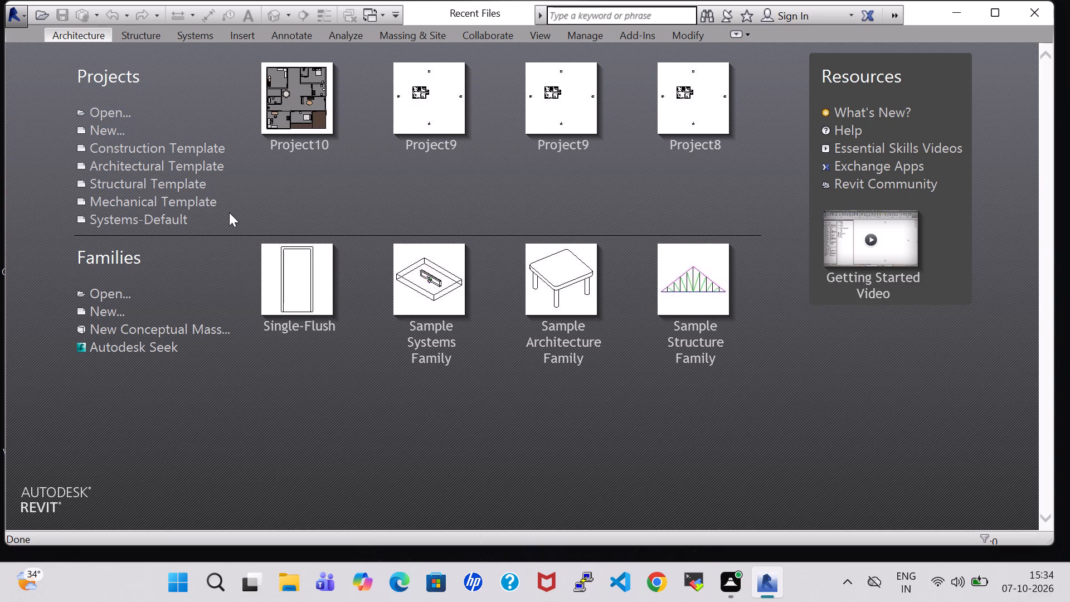
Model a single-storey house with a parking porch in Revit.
Create a new project from the Architectural Template.
click(158, 163)
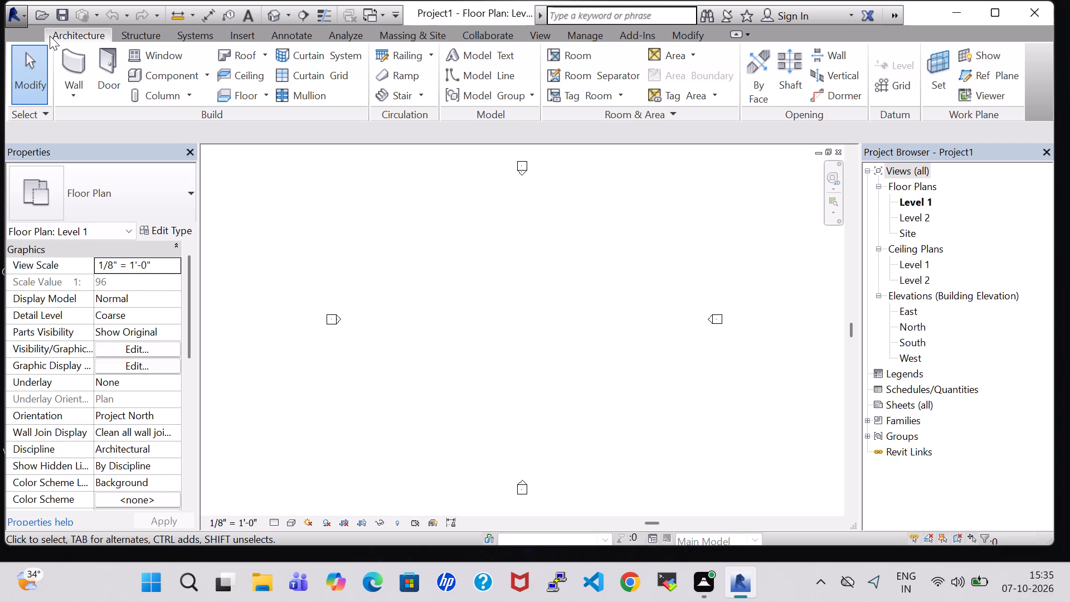
Draw a closed square of four Generic - 8" exterior walls on Level 1, 10' 0" high and about 92' per side.
click(64, 71)
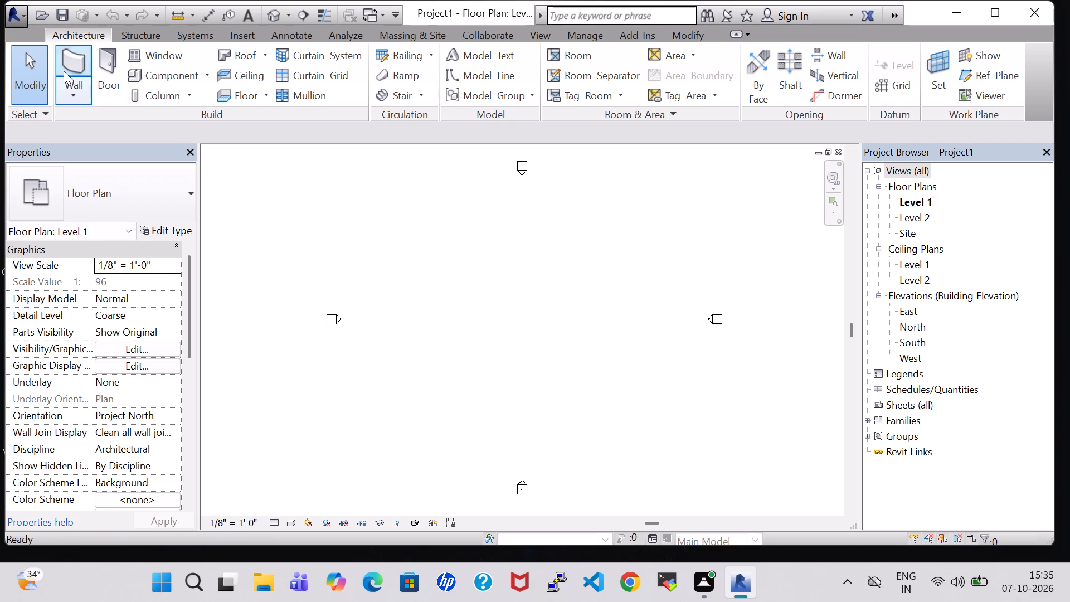
click(246, 138)
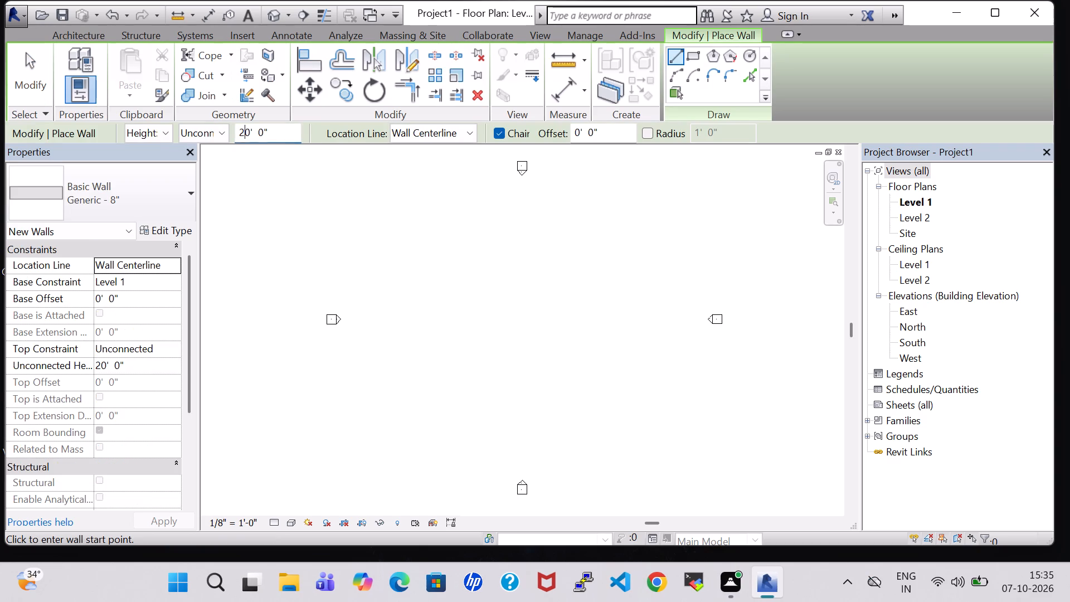
key(BackSpace)
key(super+F1)
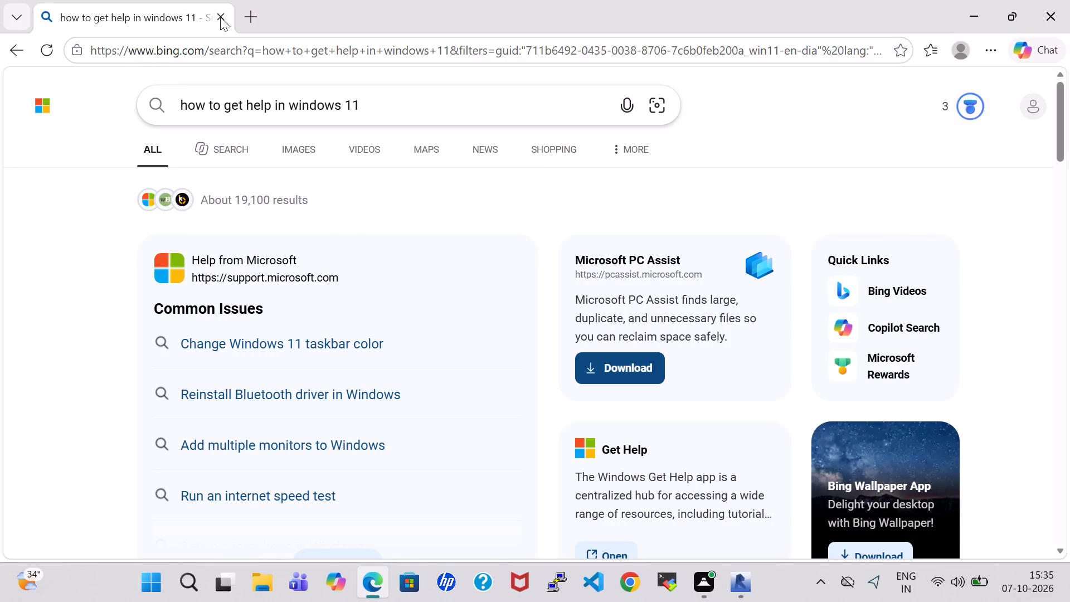
click(222, 18)
click(237, 133)
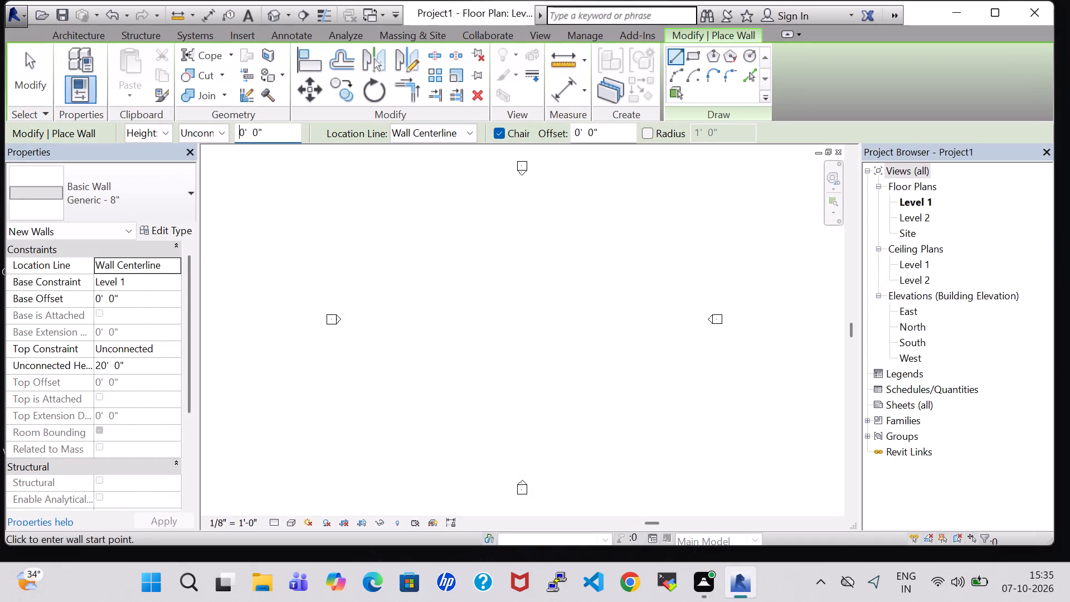
key(1)
key(Return)
click(410, 218)
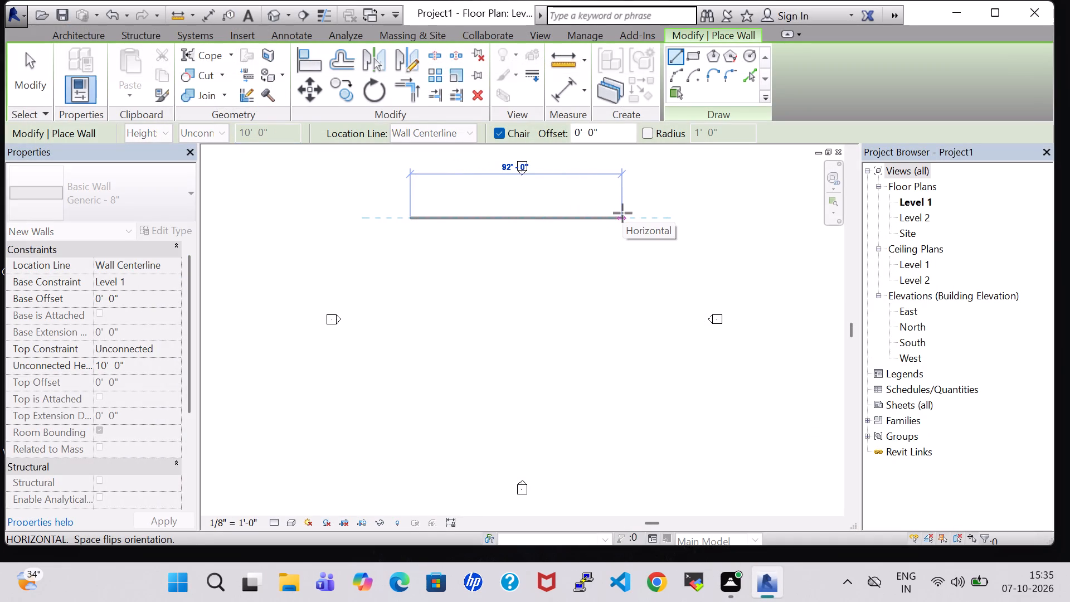
click(622, 213)
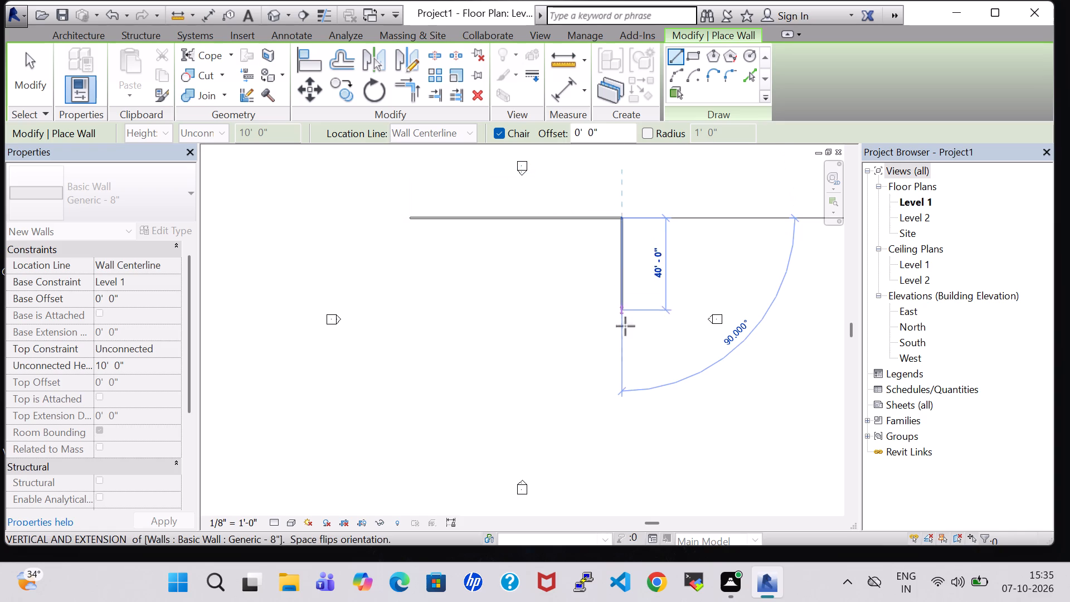
click(628, 428)
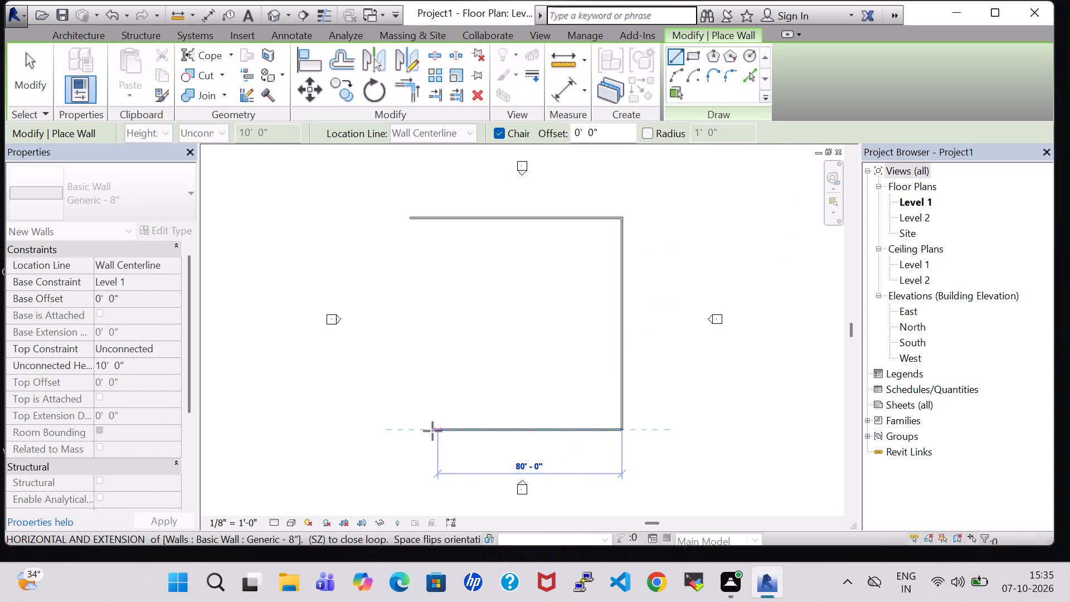
click(413, 429)
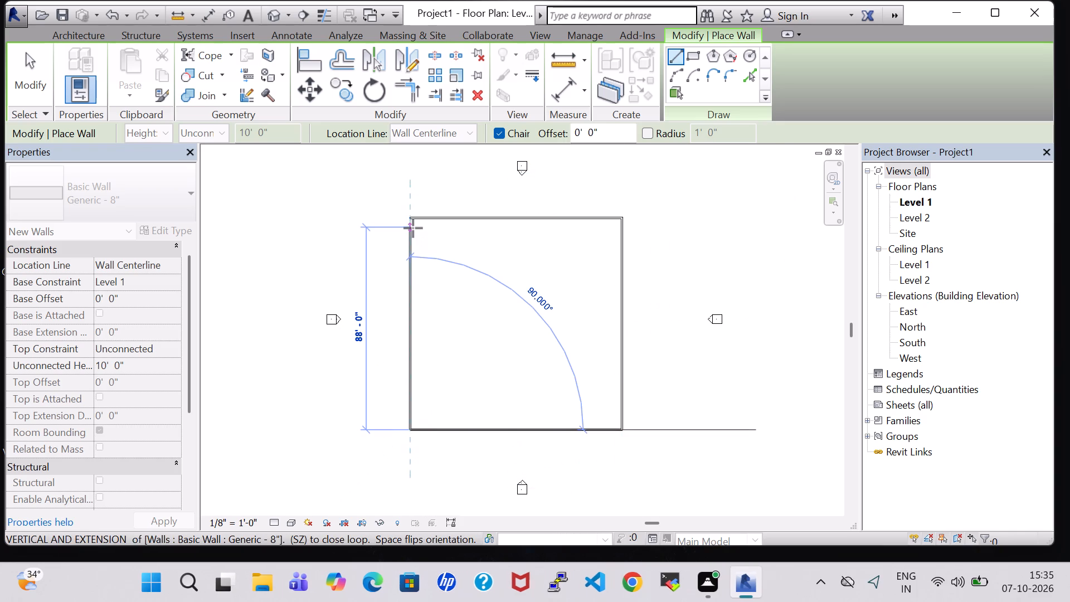
click(411, 222)
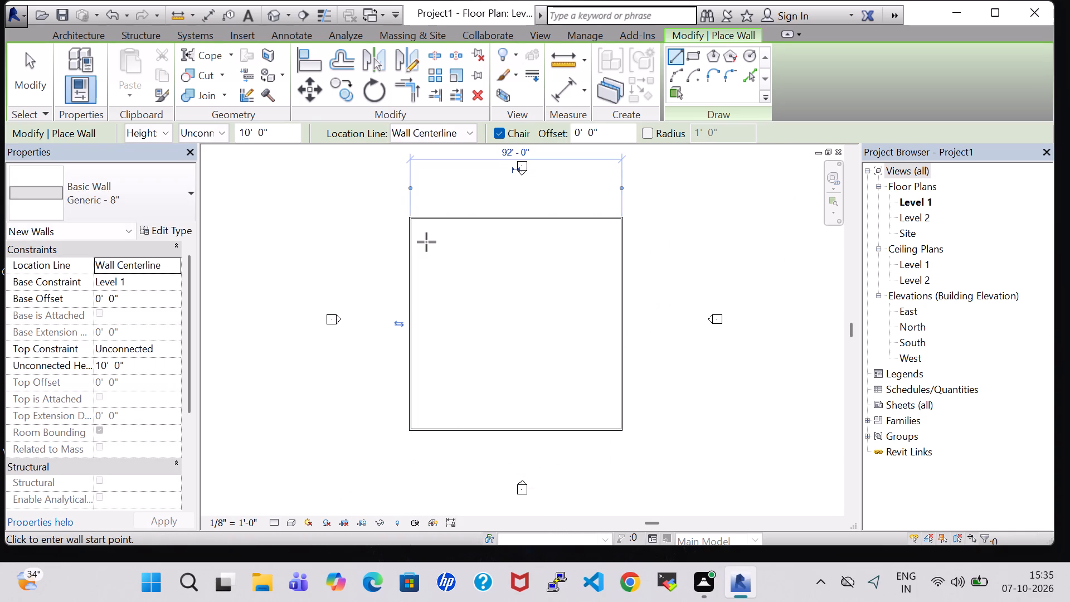
key(Escape)
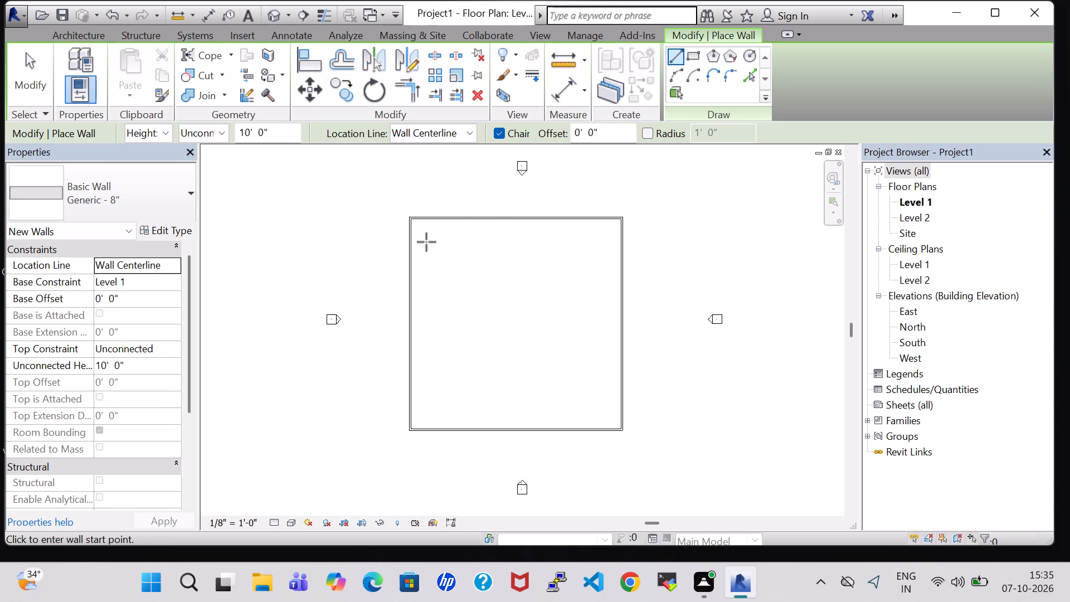
key(Escape)
Set the sample height to 10' 0" in the Generic - 8" wall type's structure and apply it.
click(499, 217)
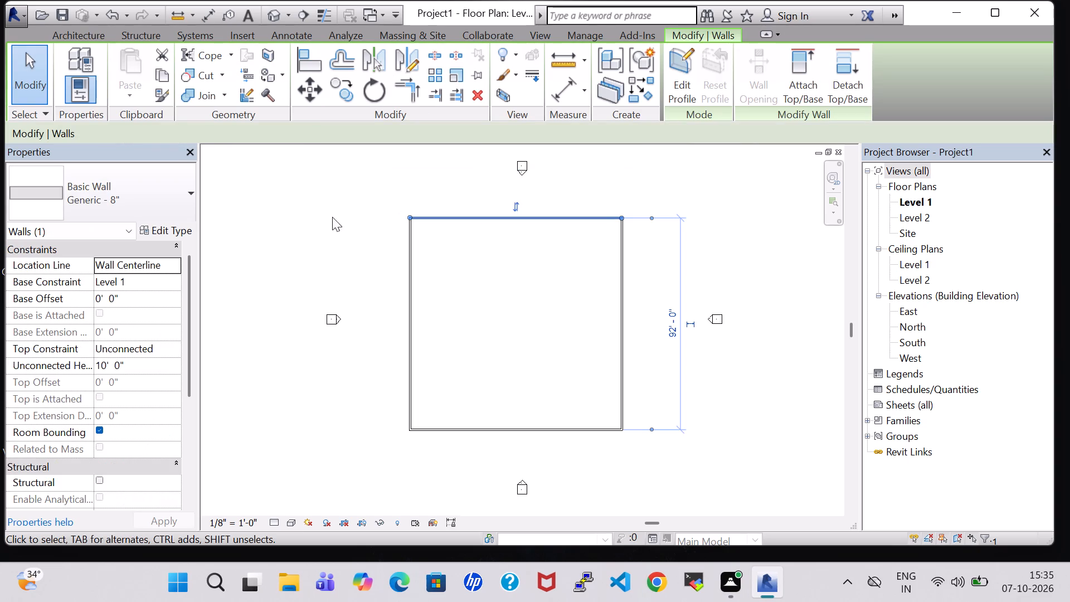
click(163, 224)
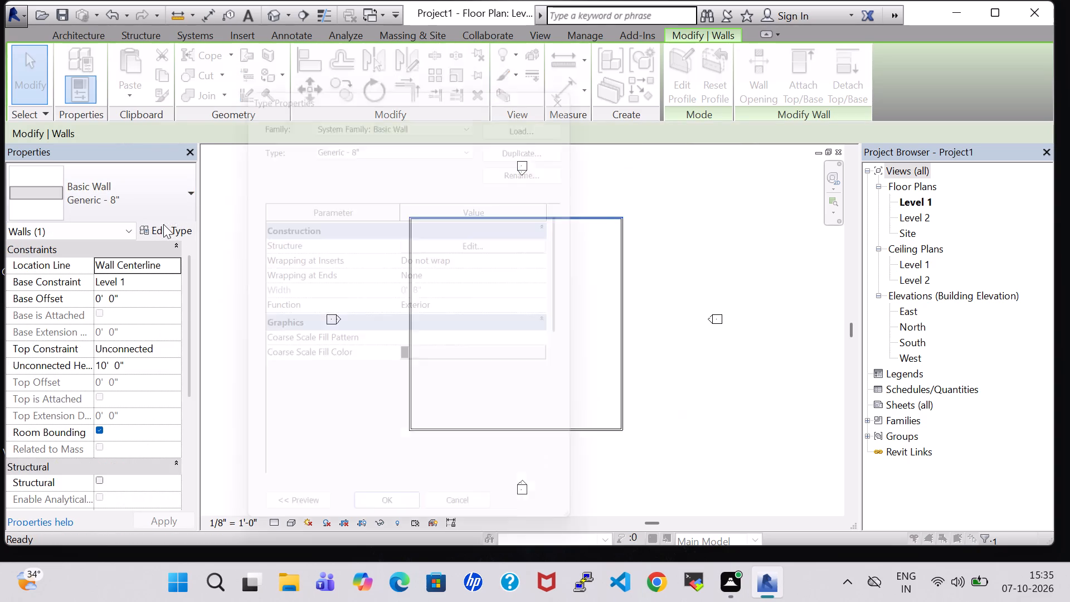
click(528, 239)
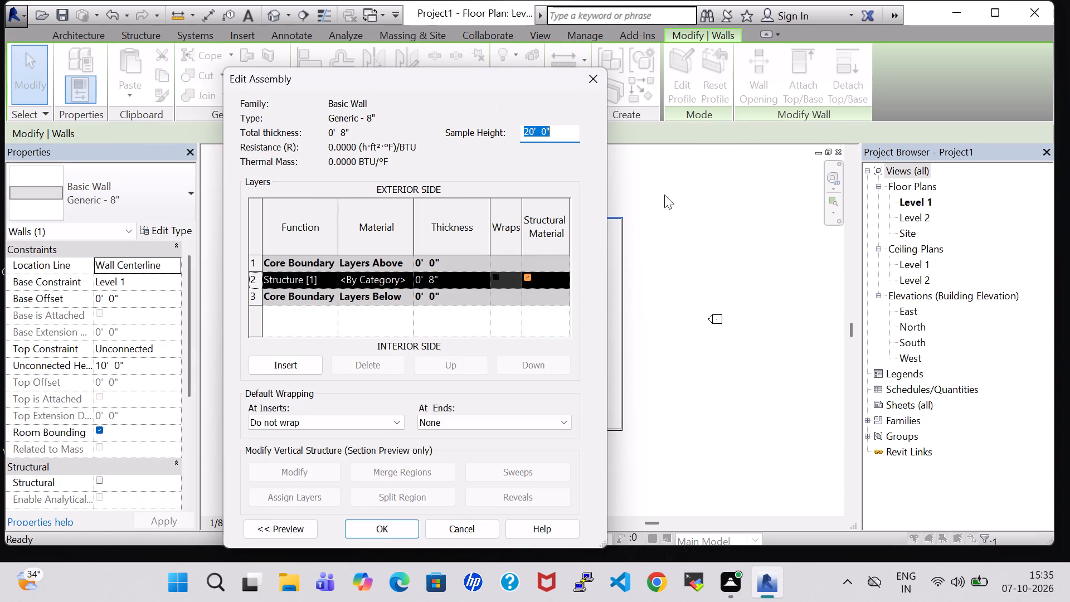
click(532, 132)
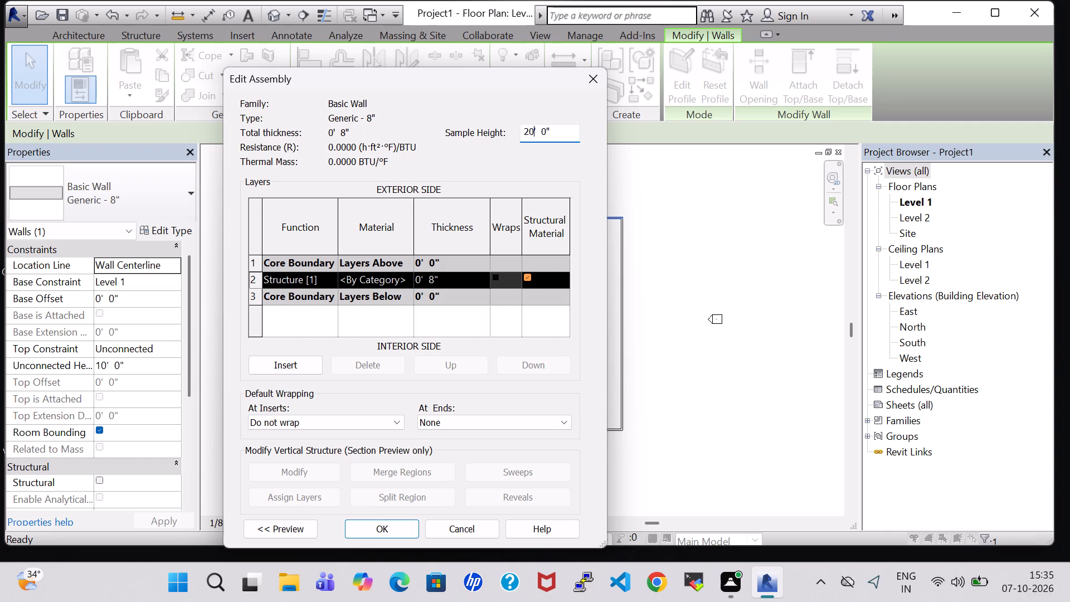
key(Left)
key(BackSpace)
key(1)
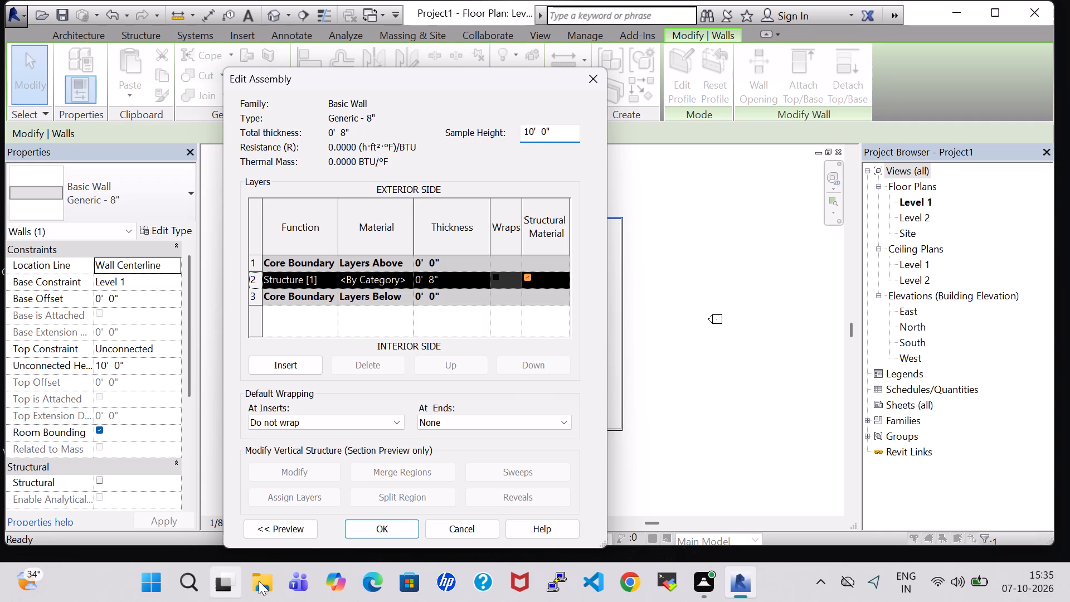
click(385, 532)
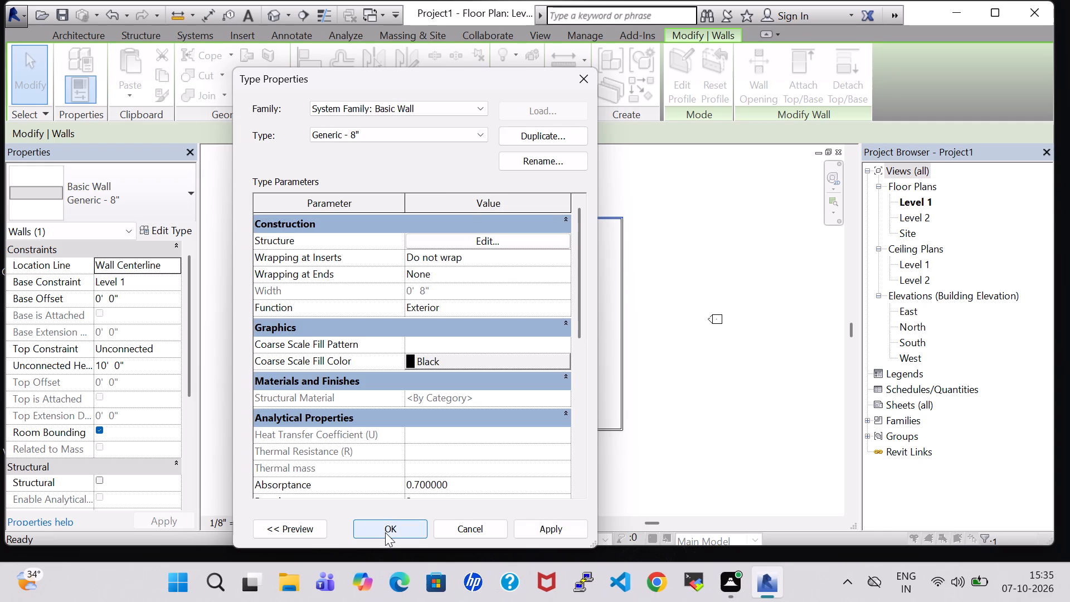
click(541, 527)
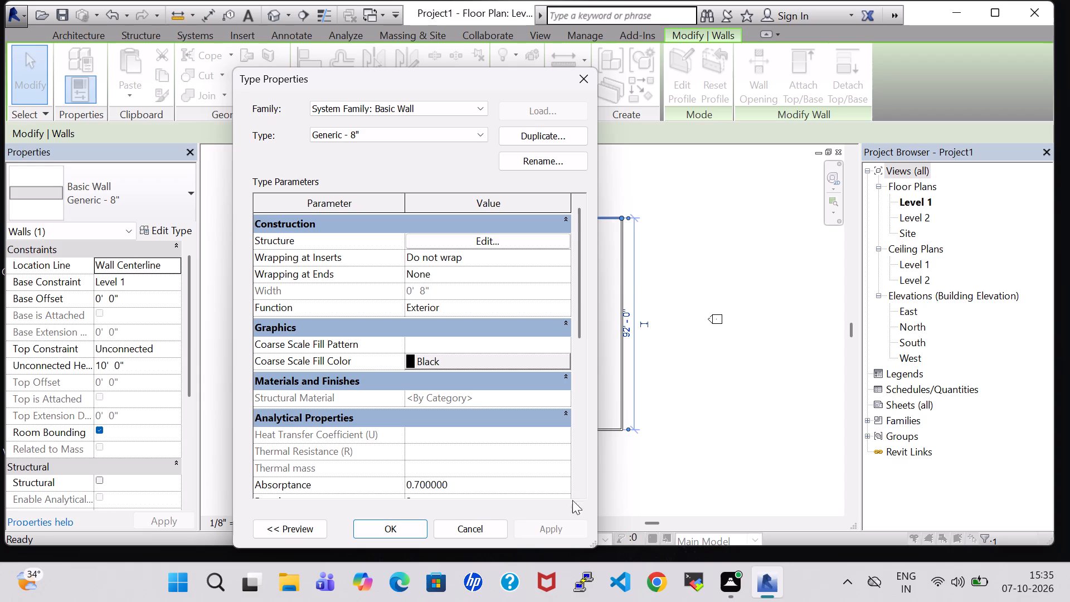
click(403, 520)
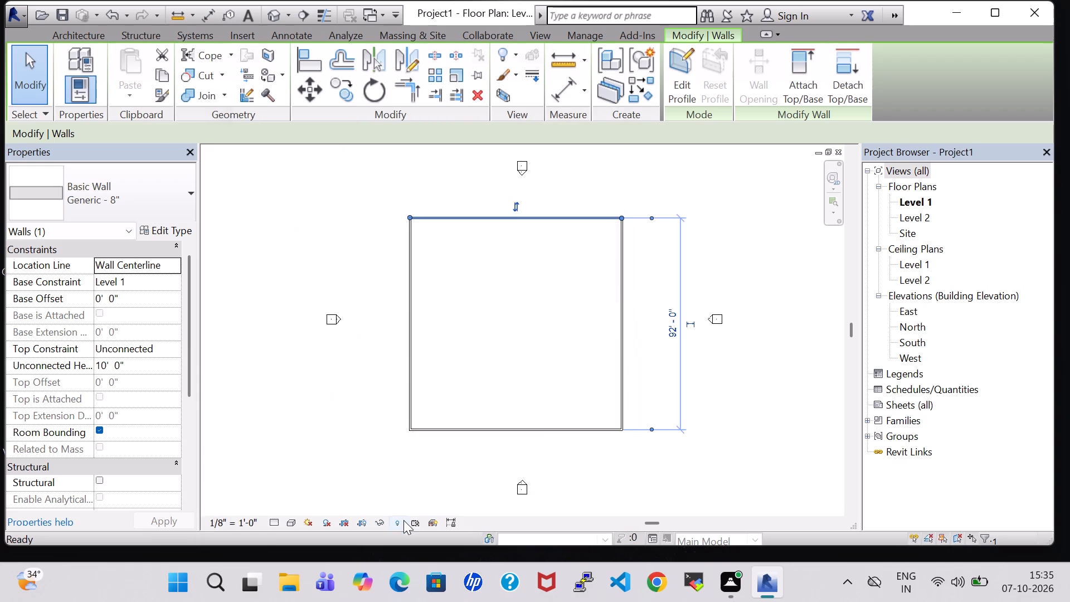
Check the type properties of the south and west exterior walls, including the west wall's layer assembly.
click(623, 307)
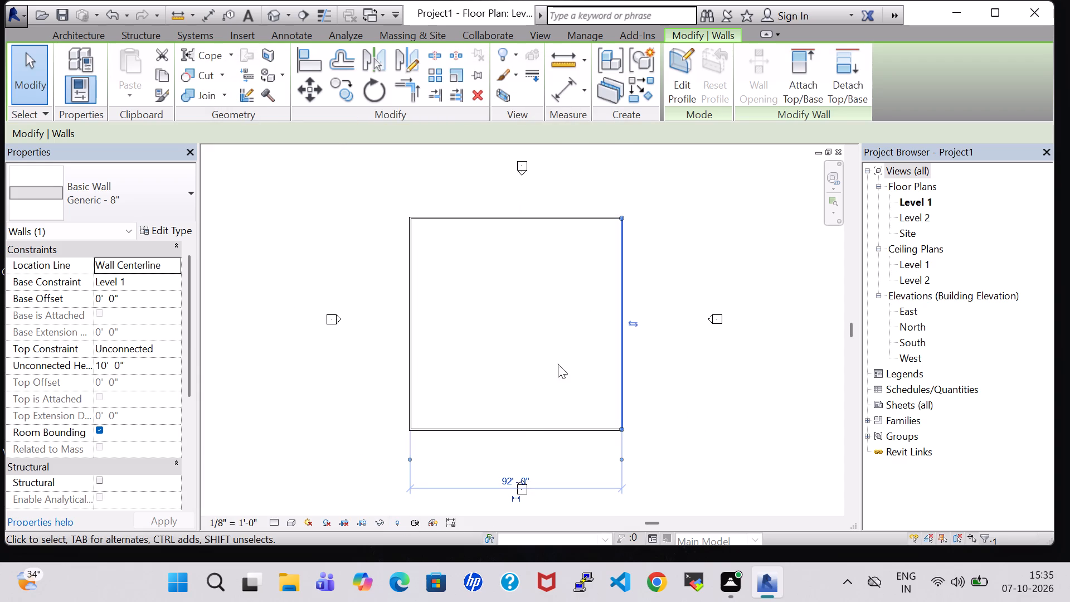
click(527, 428)
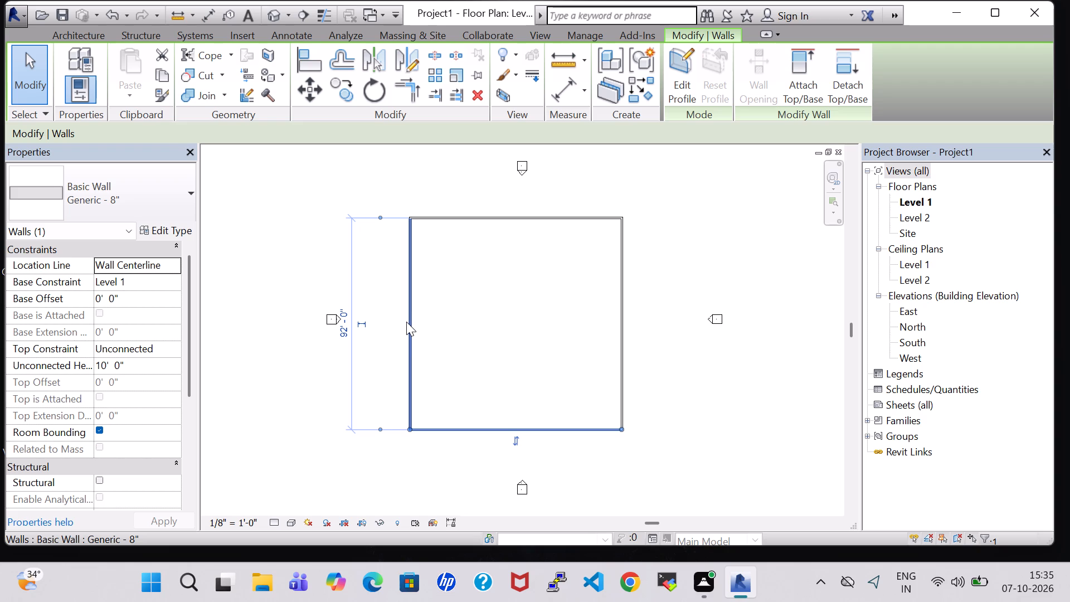
click(172, 221)
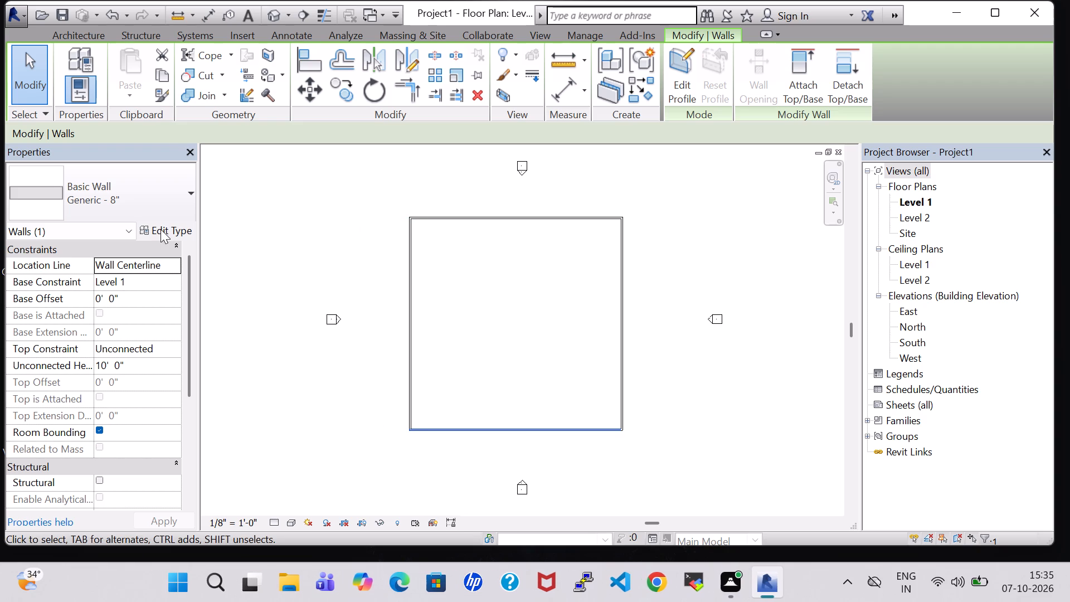
click(160, 229)
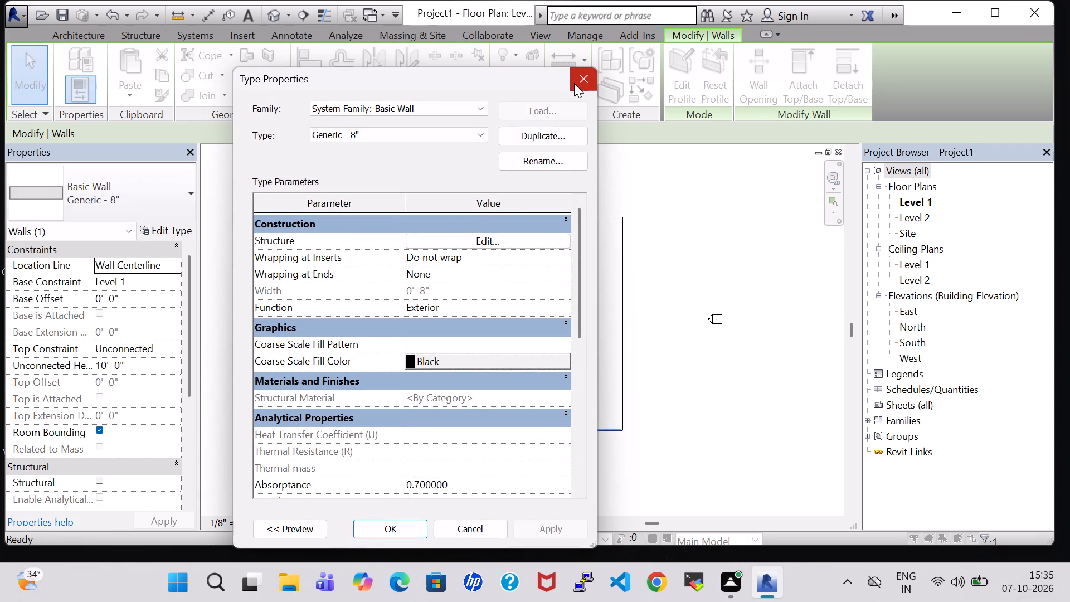
click(574, 83)
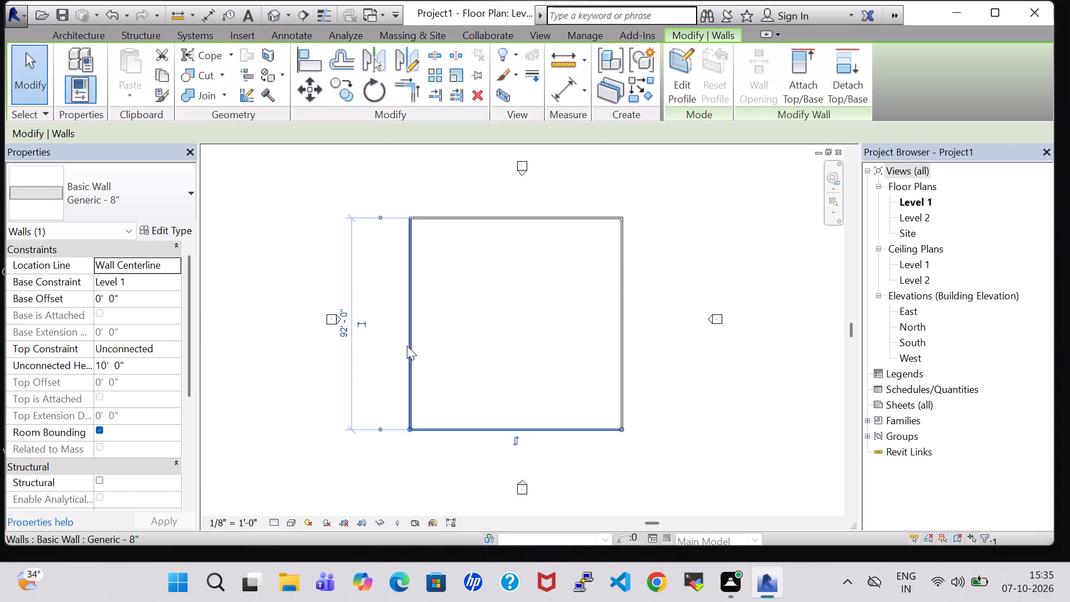
click(407, 346)
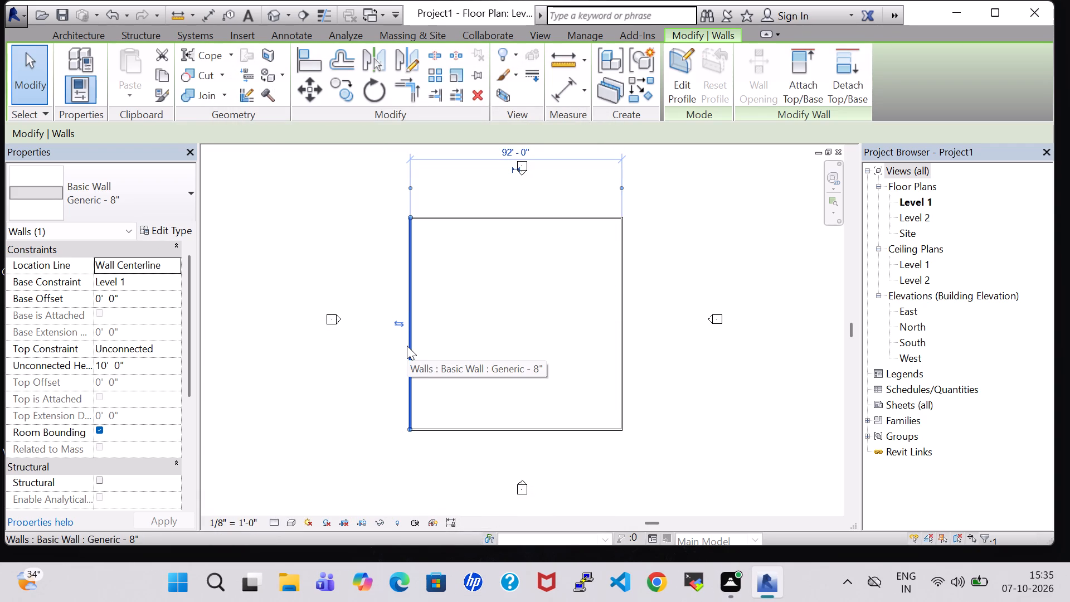
click(150, 225)
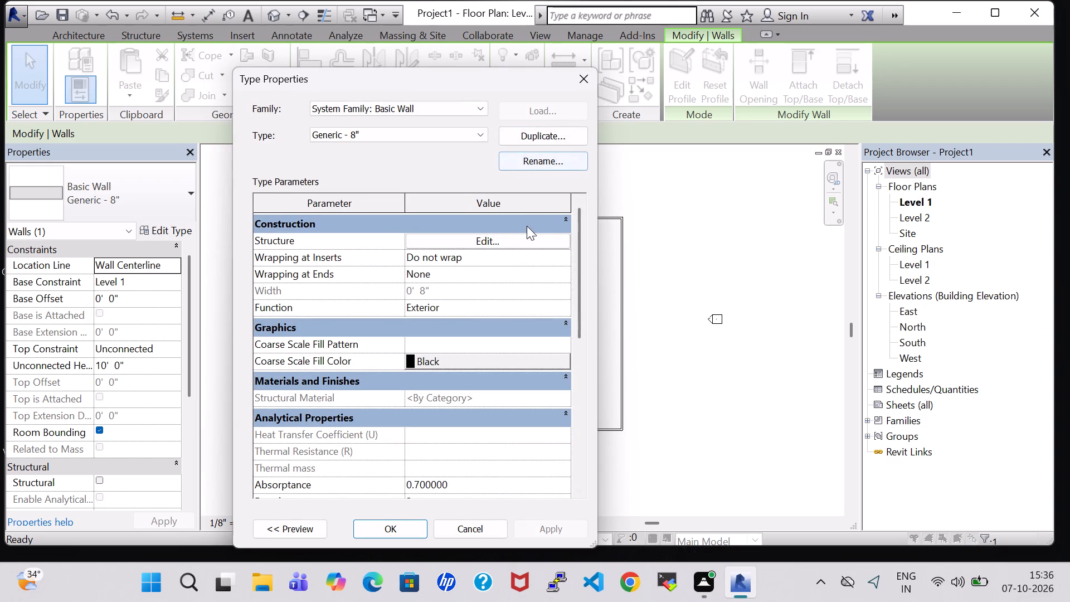
click(524, 239)
click(585, 66)
click(592, 81)
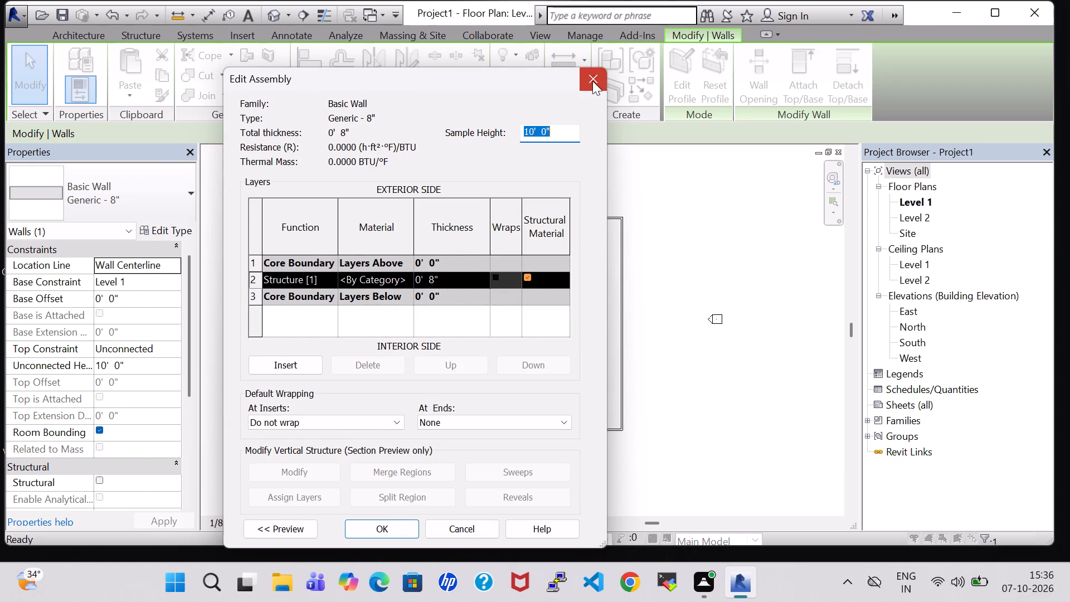
click(580, 83)
click(700, 259)
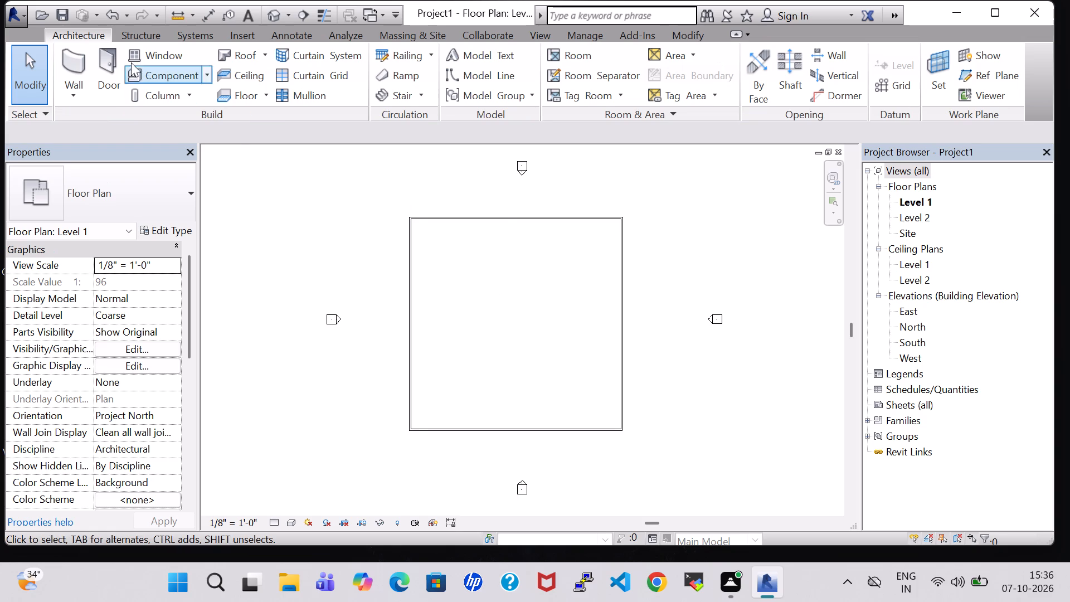
Draw two 10' 0" high interior walls enclosing a room about 32' by 16' in the plan's northwest corner.
click(82, 63)
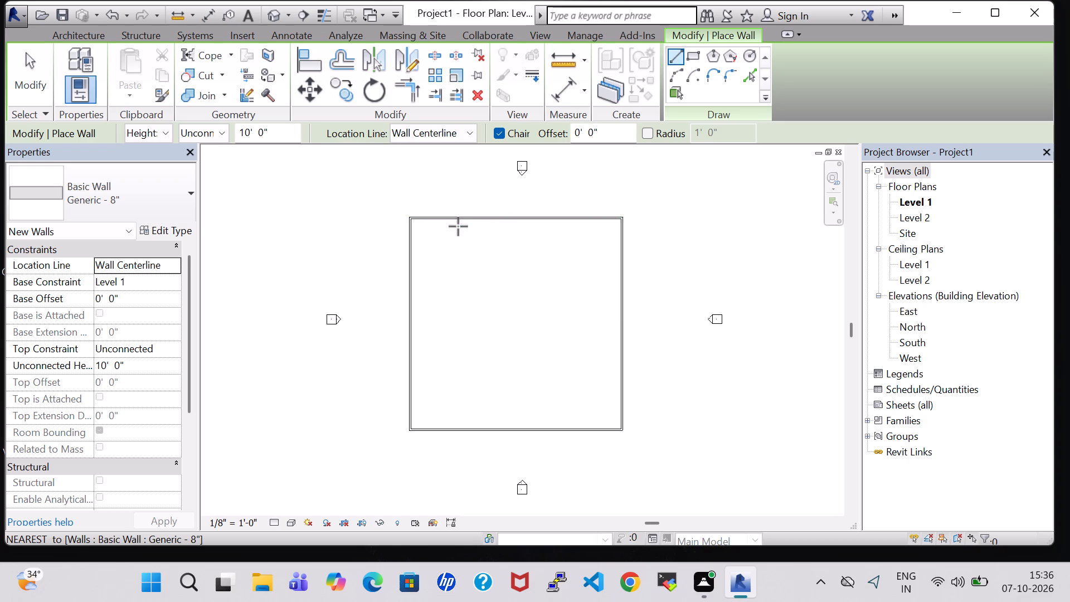
click(481, 221)
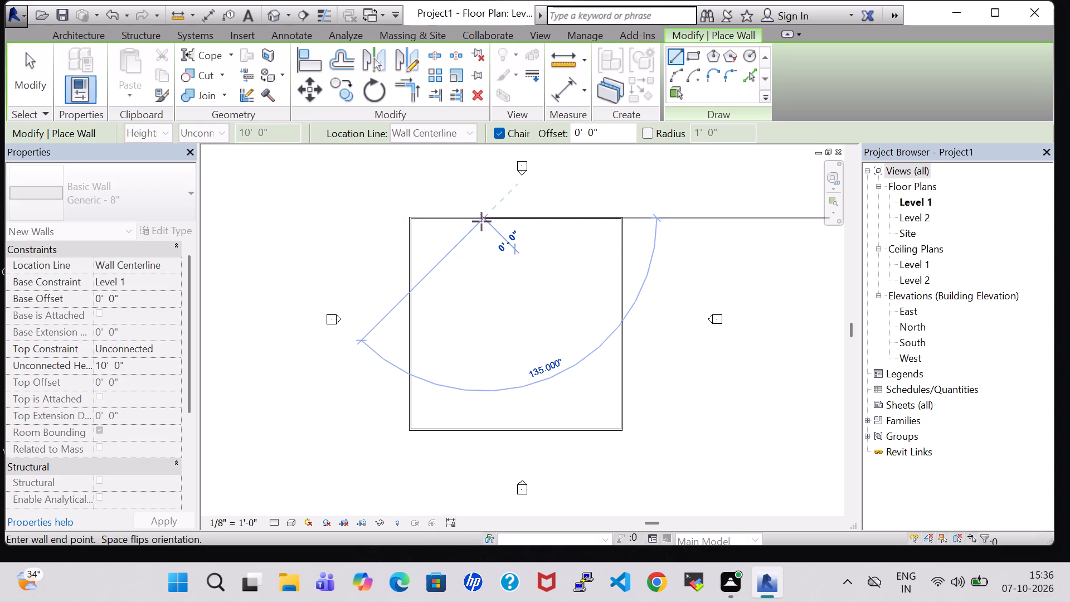
click(481, 255)
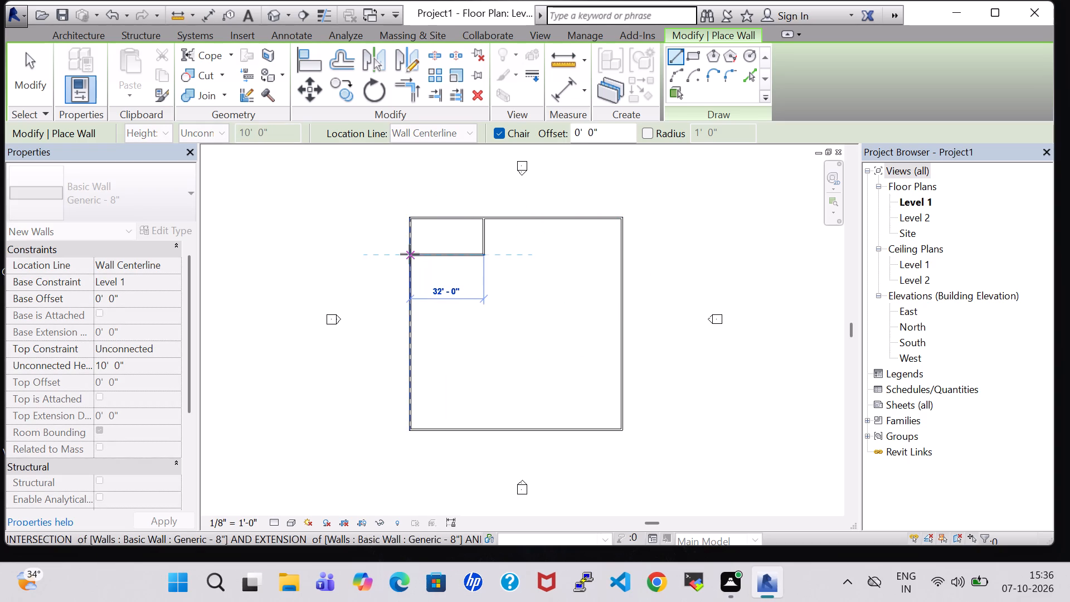
click(410, 254)
key(Escape)
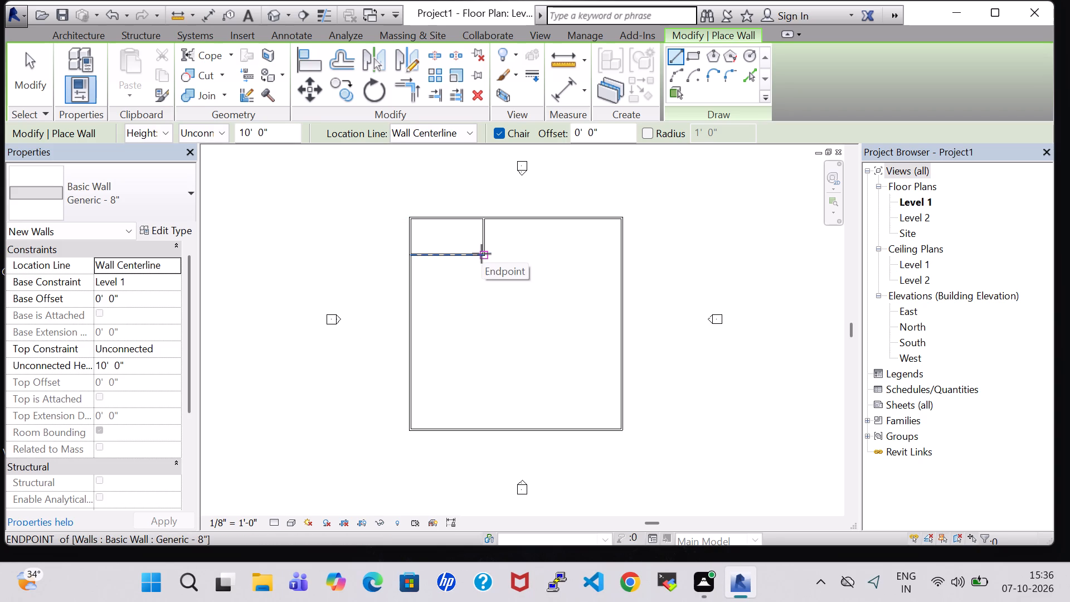
Draw two interior walls enclosing a room about 32' by 27' 10" directly south of the northwest corner room.
scroll(481, 254, up, 8)
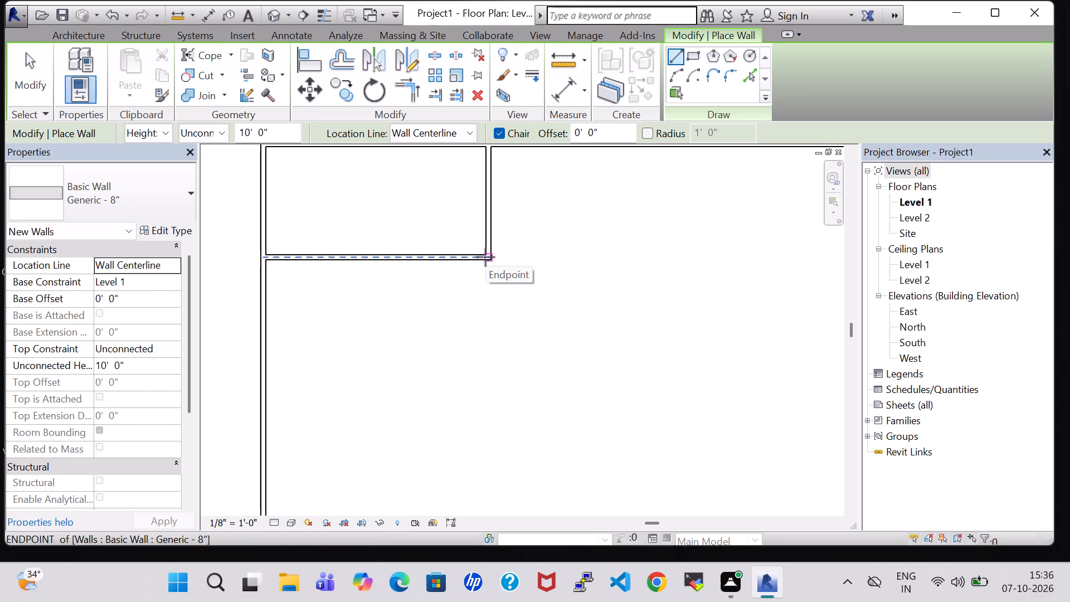
click(485, 257)
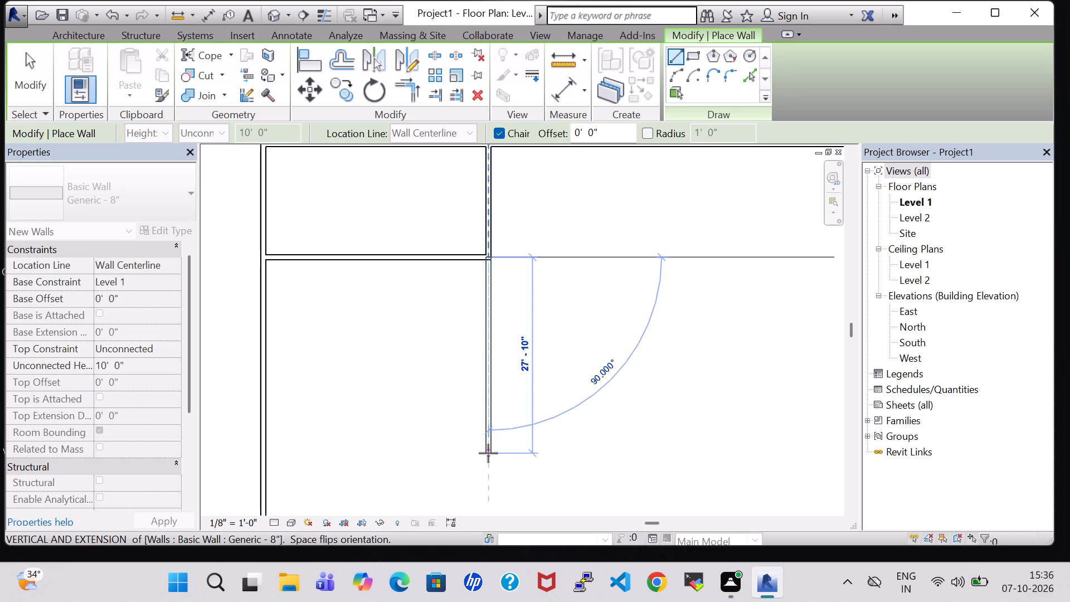
click(488, 453)
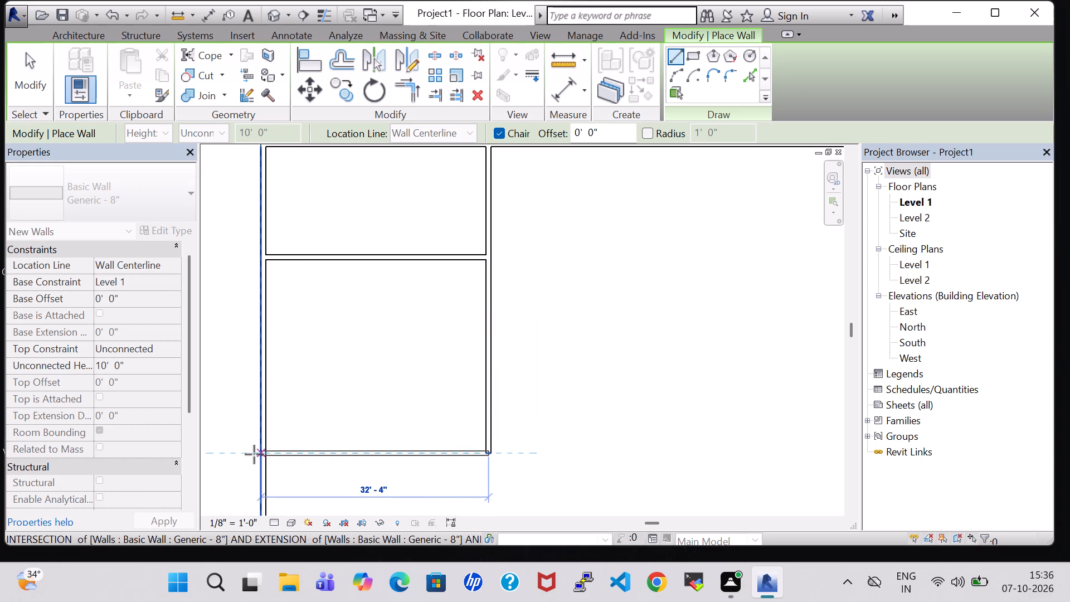
click(267, 454)
Draw two walls enclosing a narrower room about 22' 11" deep against the west exterior wall, south of the second room.
scroll(289, 432, down, 3)
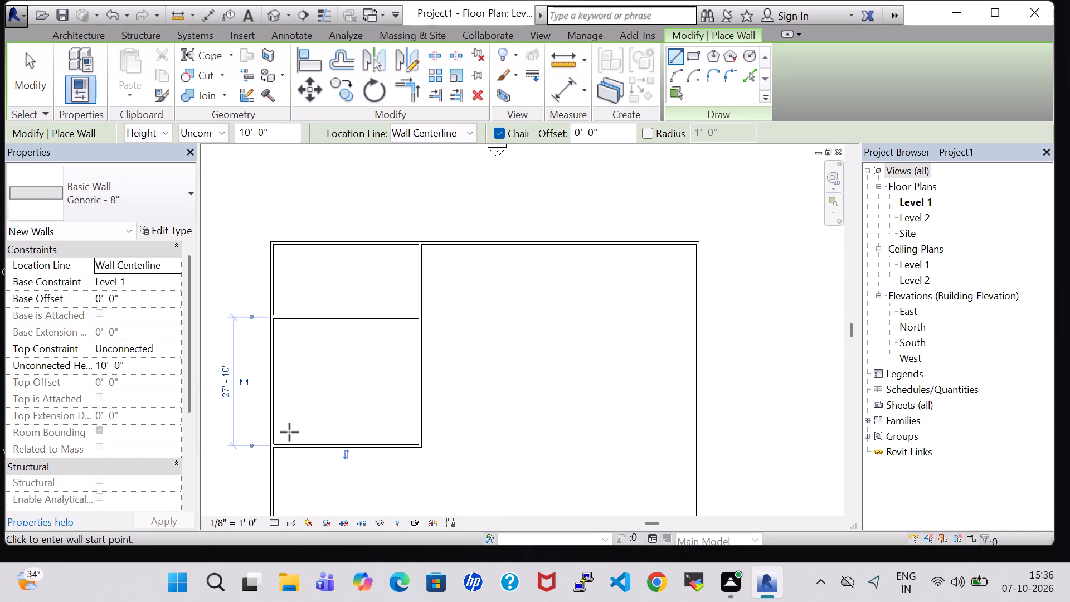
middle_drag(453, 430, 515, 265)
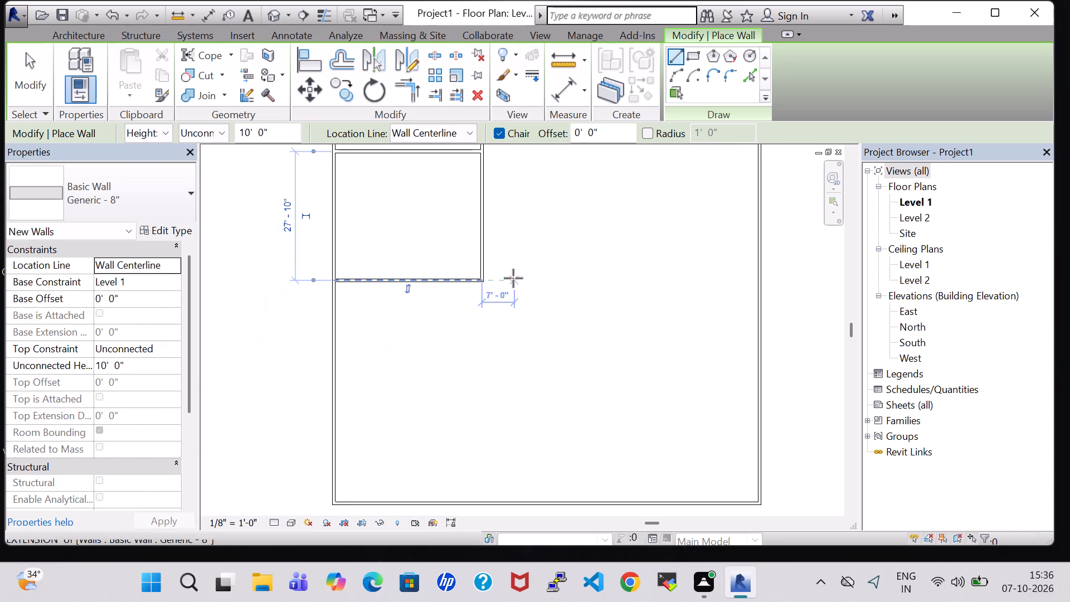
click(422, 284)
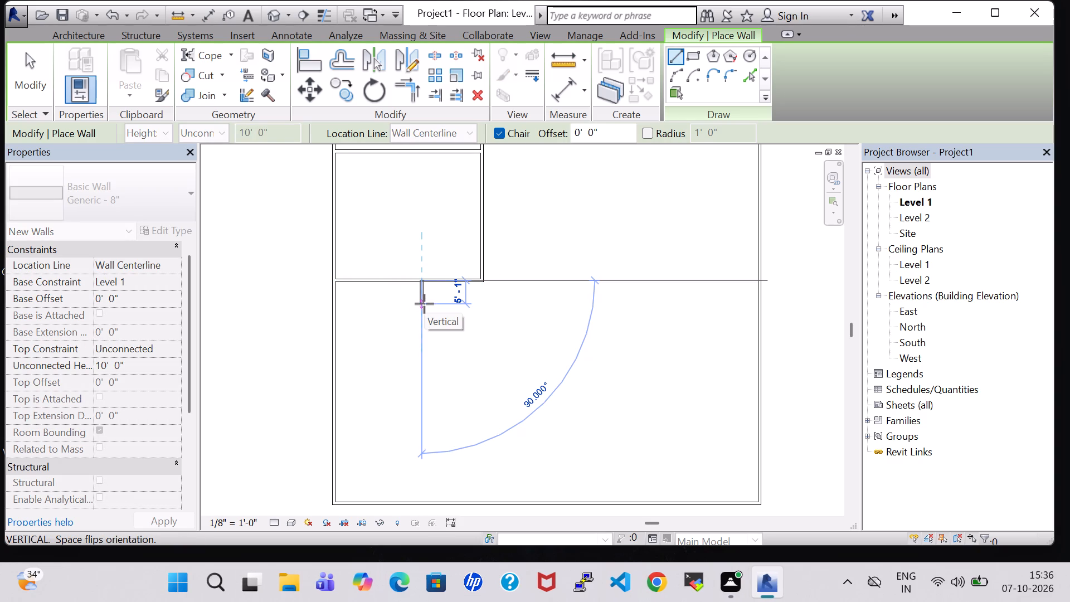
click(424, 386)
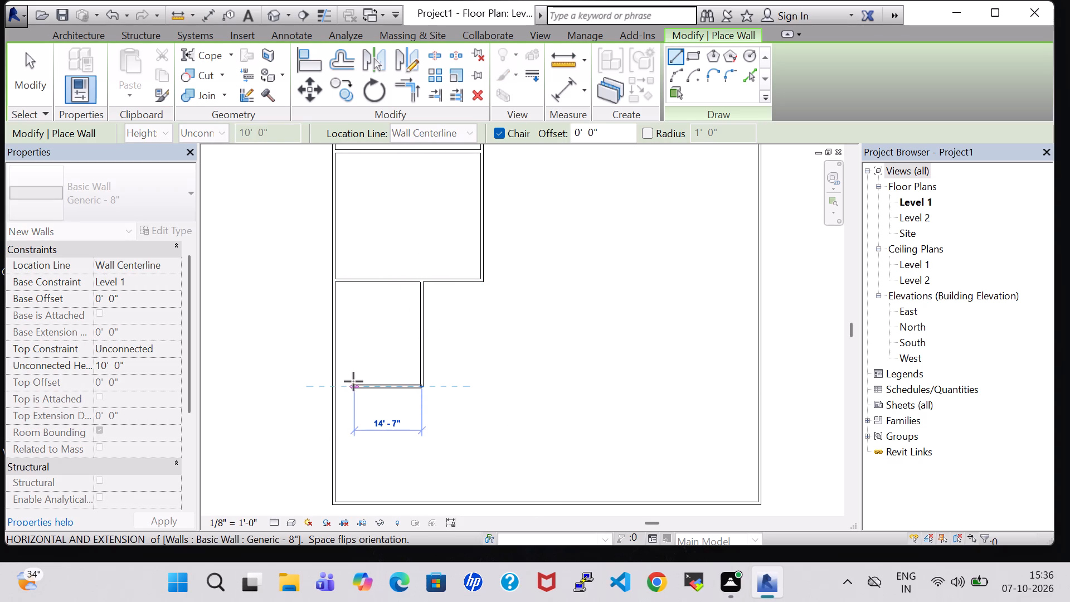
click(341, 382)
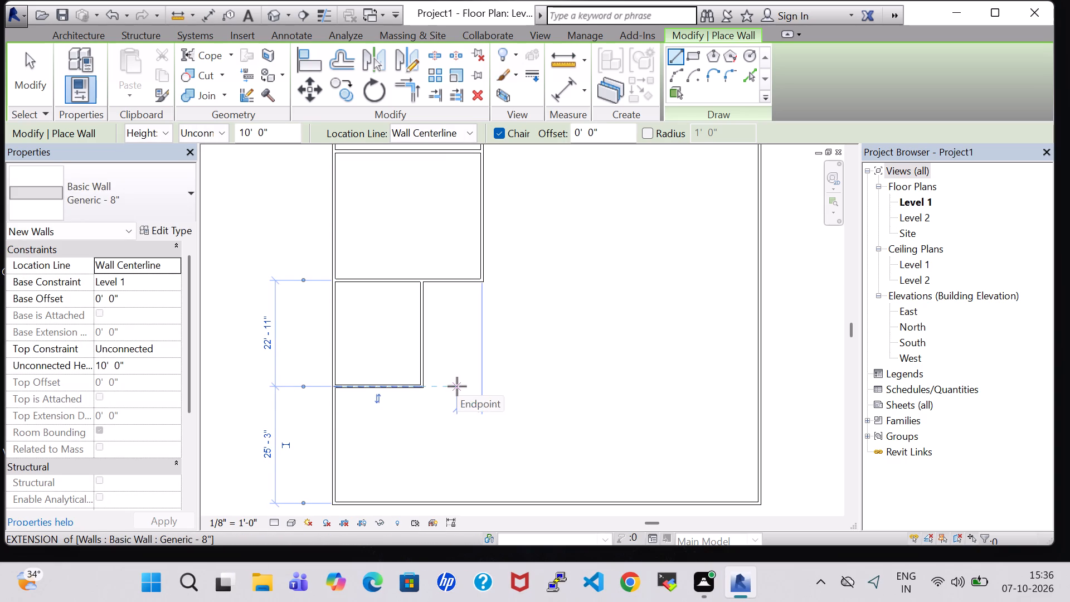
Extend the narrow room's south wall east to the east exterior wall, forming one continuous east-west partition.
click(421, 386)
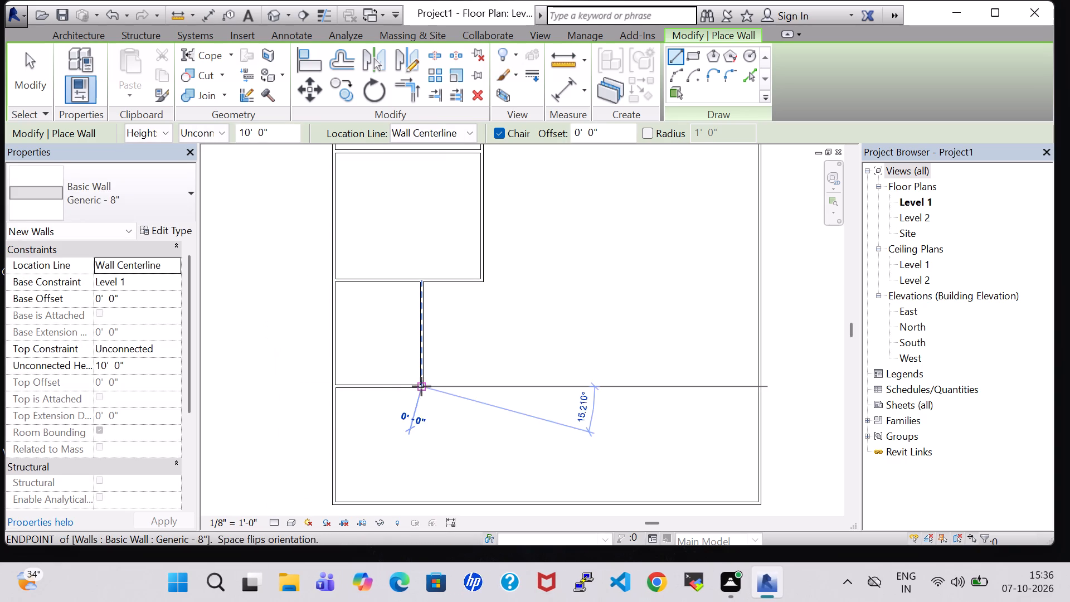
click(484, 384)
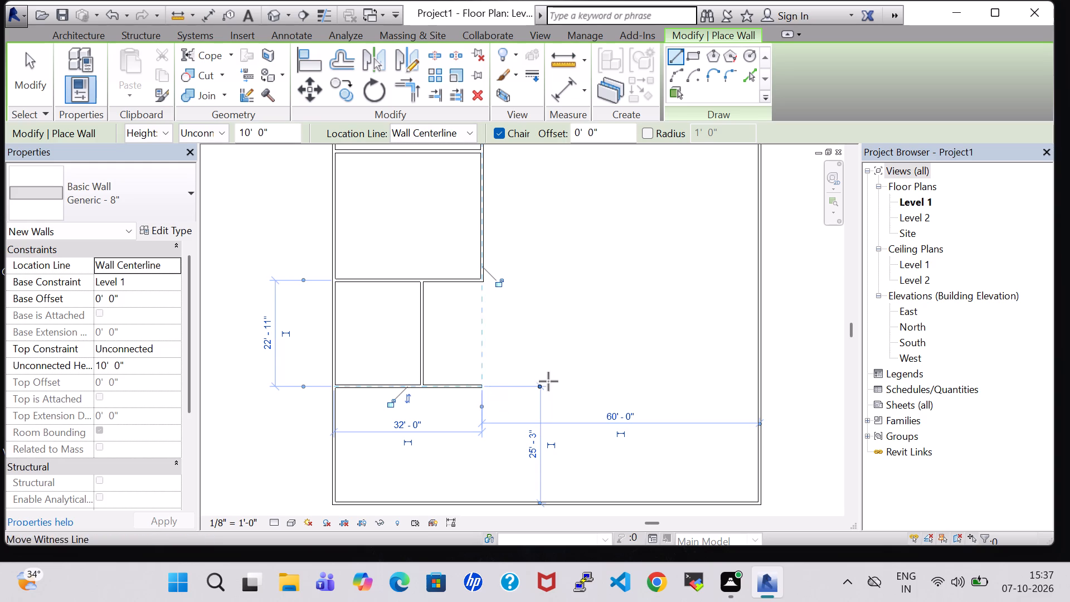
click(755, 381)
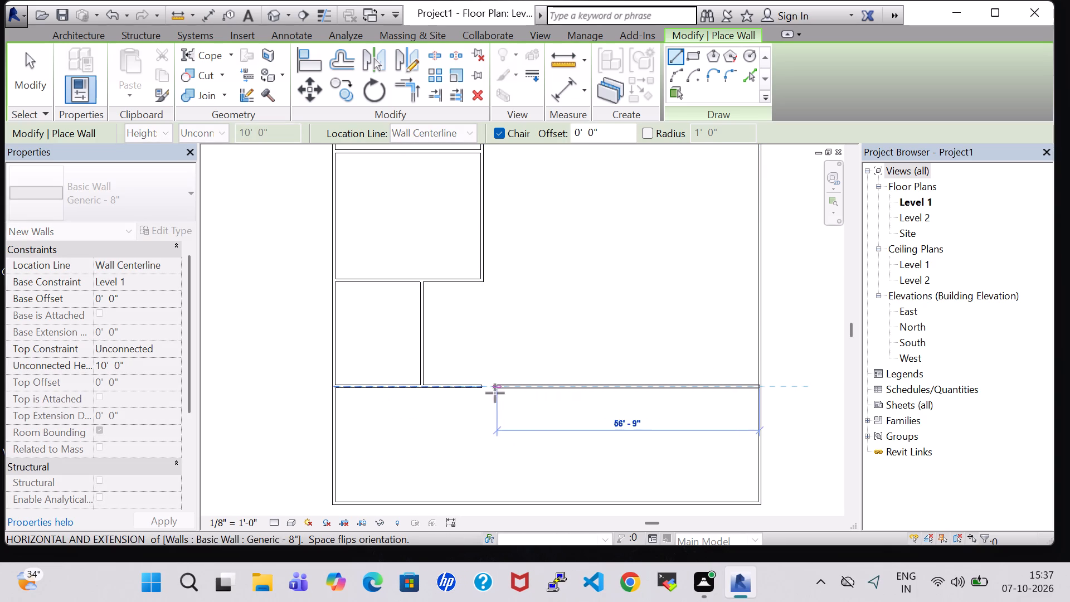
click(480, 390)
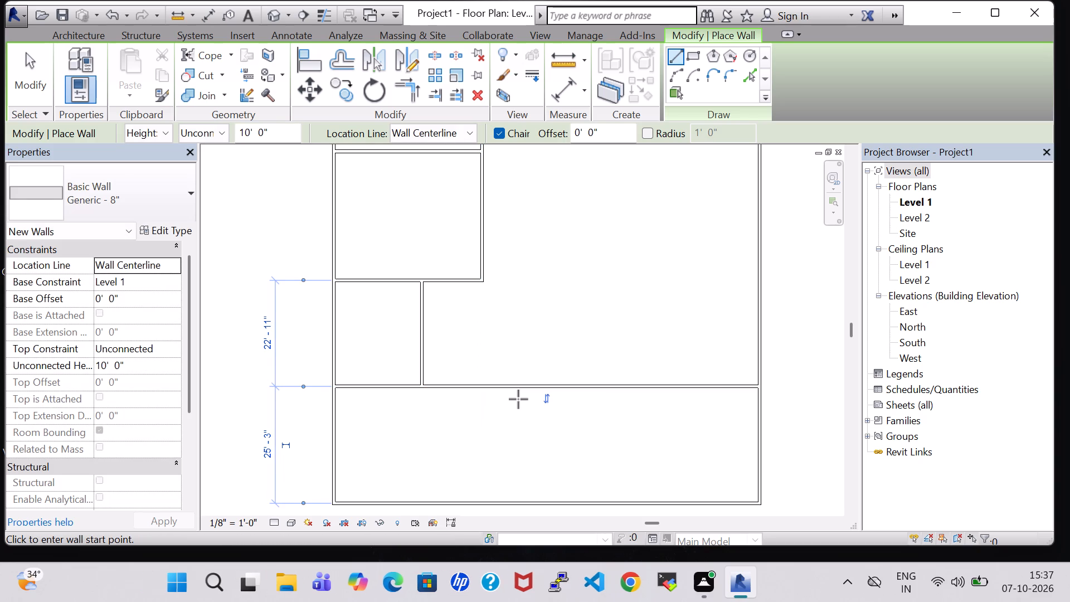
key(Escape)
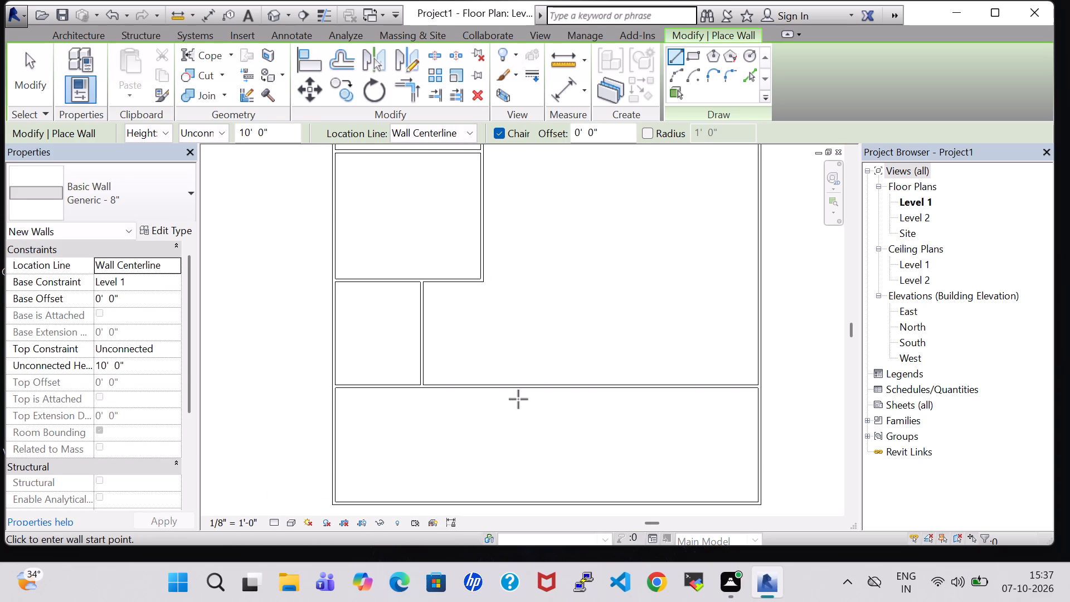
Draw a wall about 24' 11" long from the long east-west partition to the south exterior wall, aligned with the upper rooms' east wall.
click(484, 394)
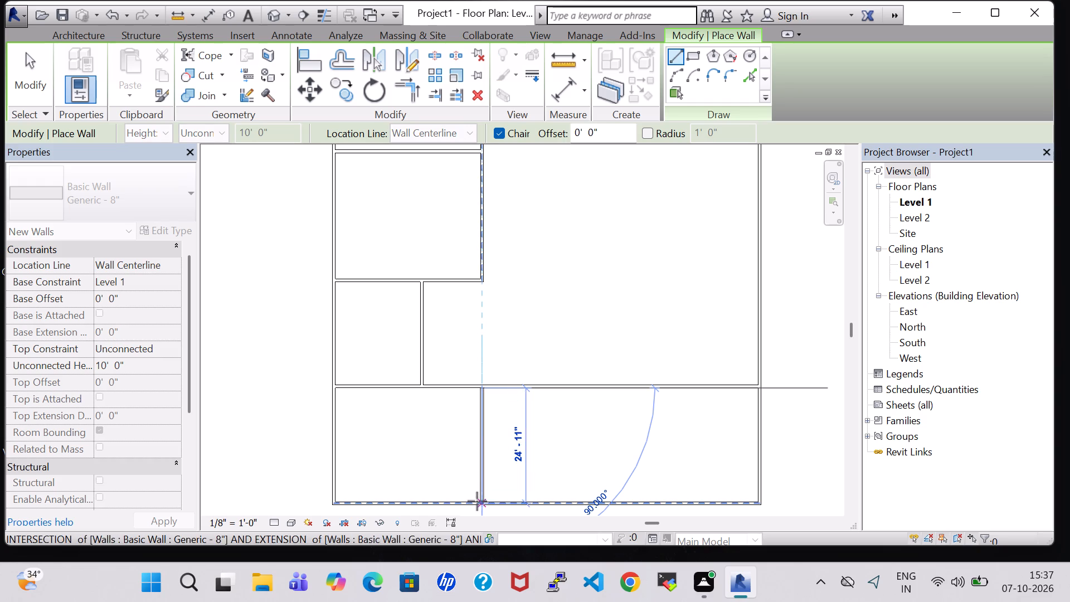
click(478, 508)
key(Escape)
key(Escape)
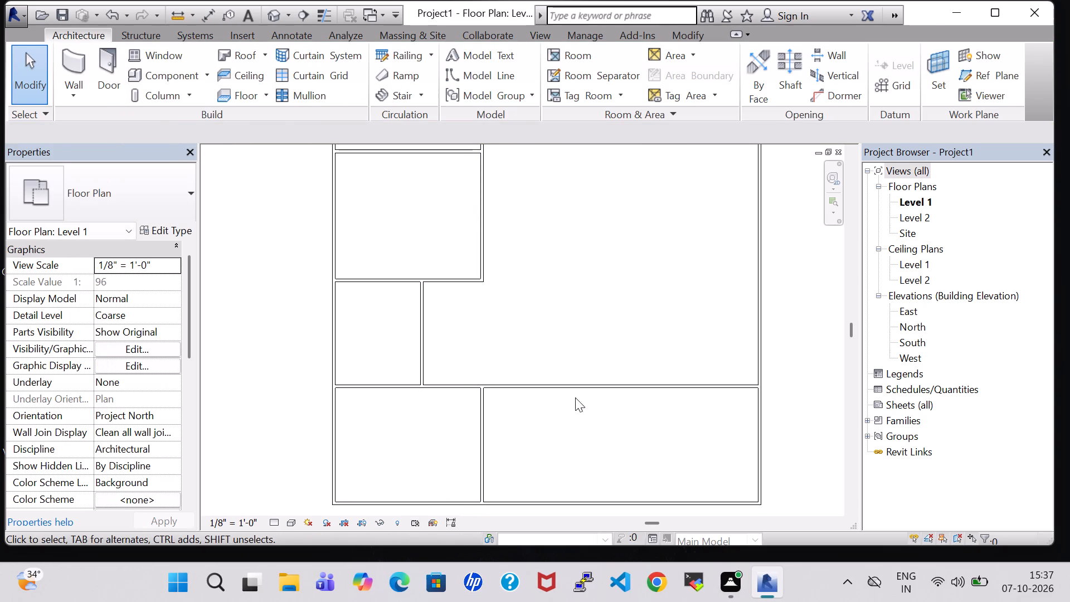
Draw a wall about 17' long running south from the long partition, about 20' 4" east of the southwest room's east wall.
click(69, 64)
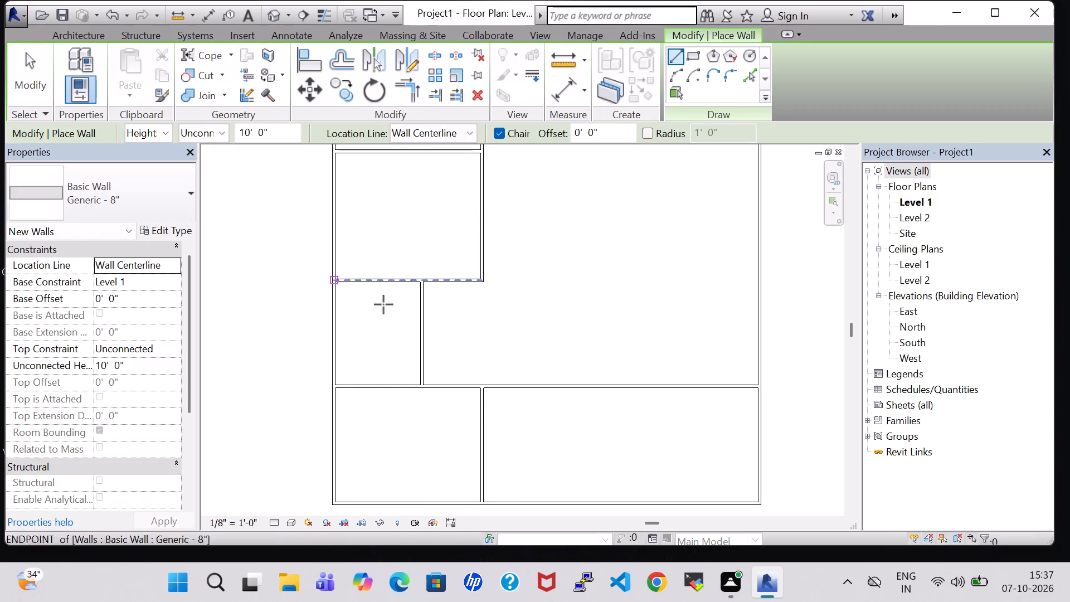
click(576, 387)
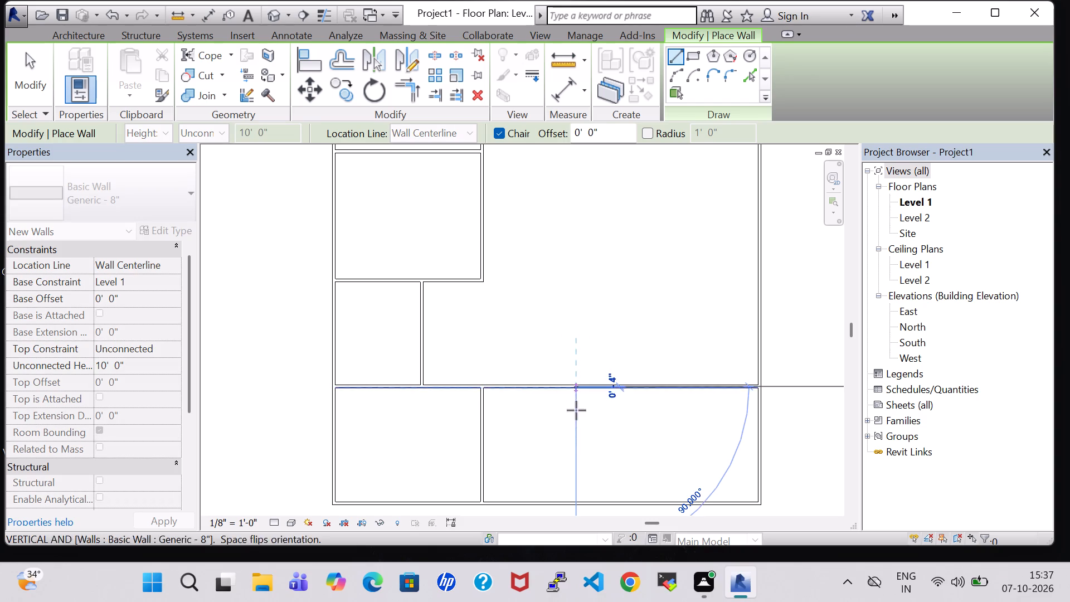
click(576, 458)
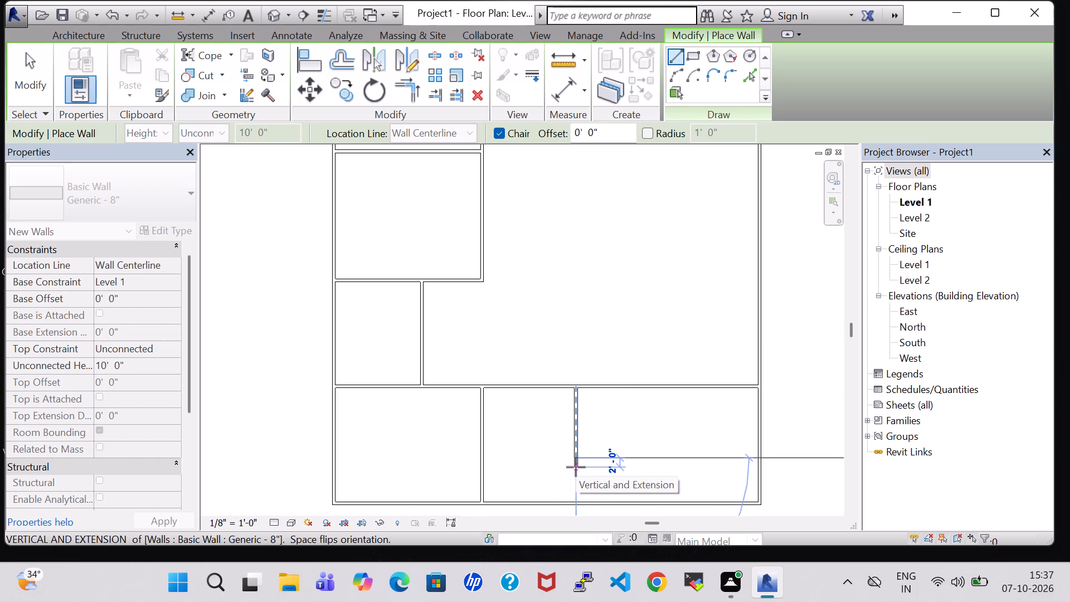
click(576, 467)
click(576, 460)
key(Escape)
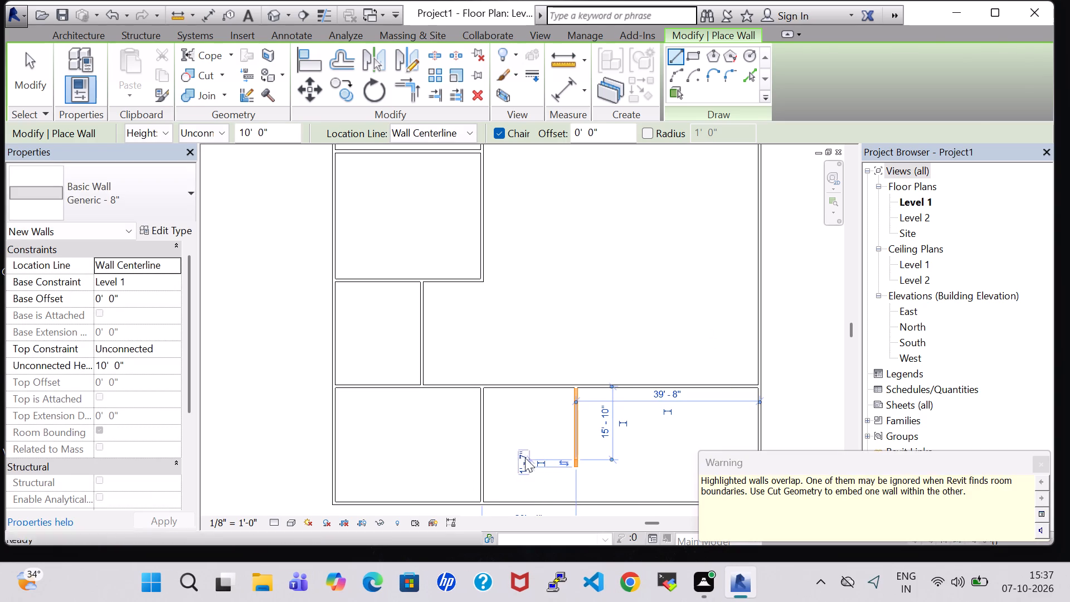
key(Escape)
Delete the short overlapping wall segment at the south end of the new north-south partition.
click(578, 460)
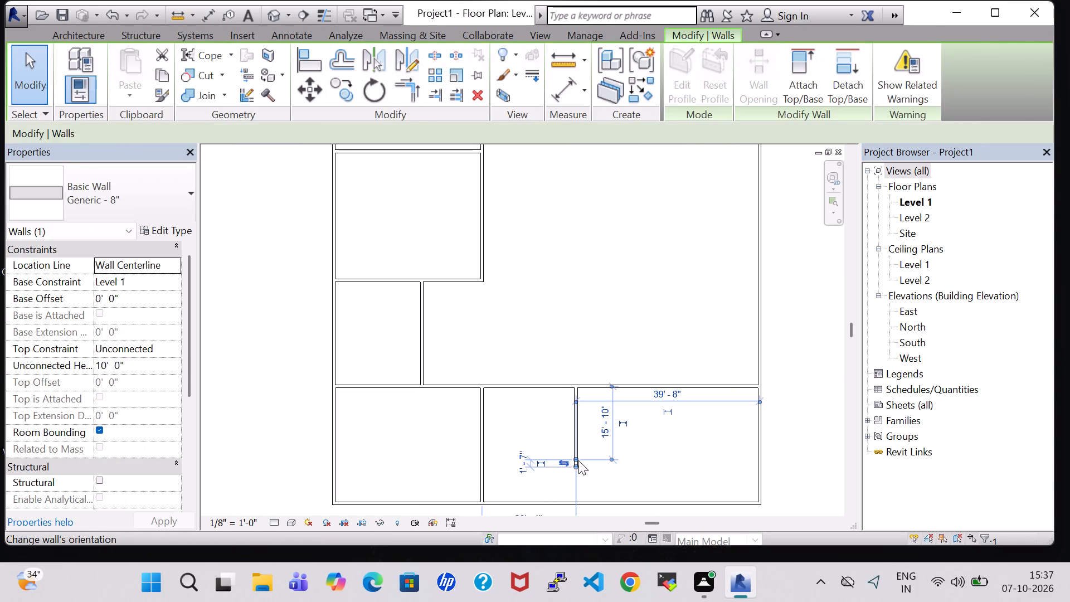
key(Delete)
Draw a wall from the southwest room's east wall to the new north-south partition, about 15' 9" south of the long partition.
click(68, 45)
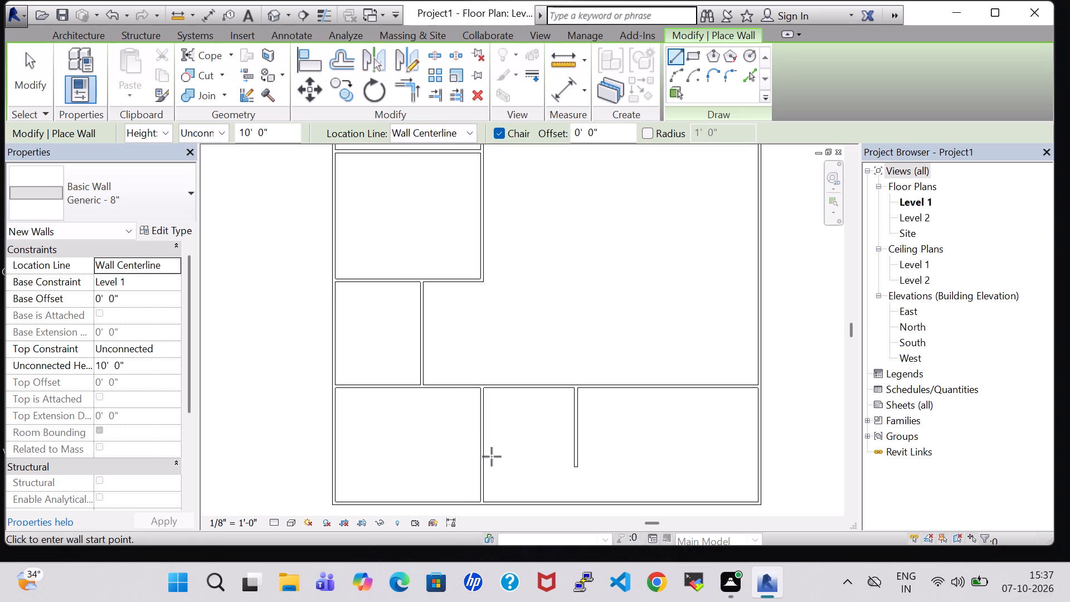
click(484, 459)
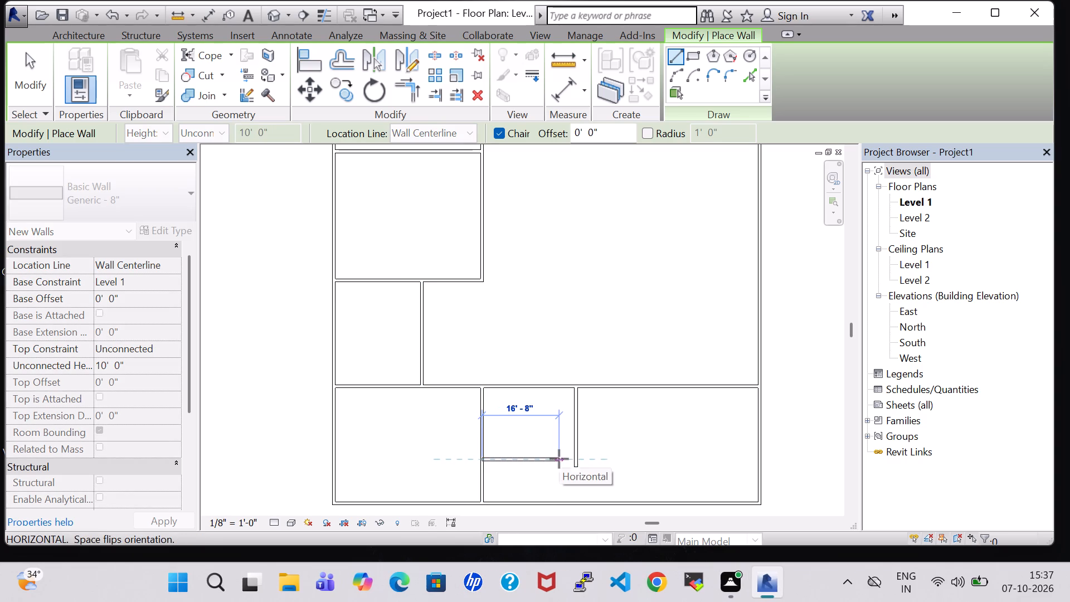
click(568, 458)
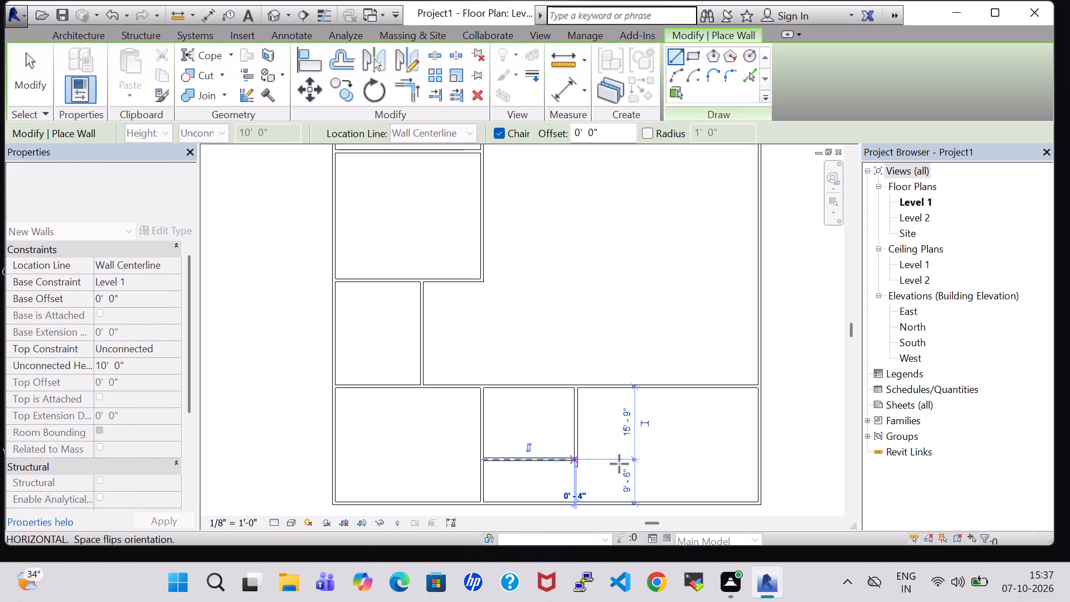
key(Escape)
key(Escape)
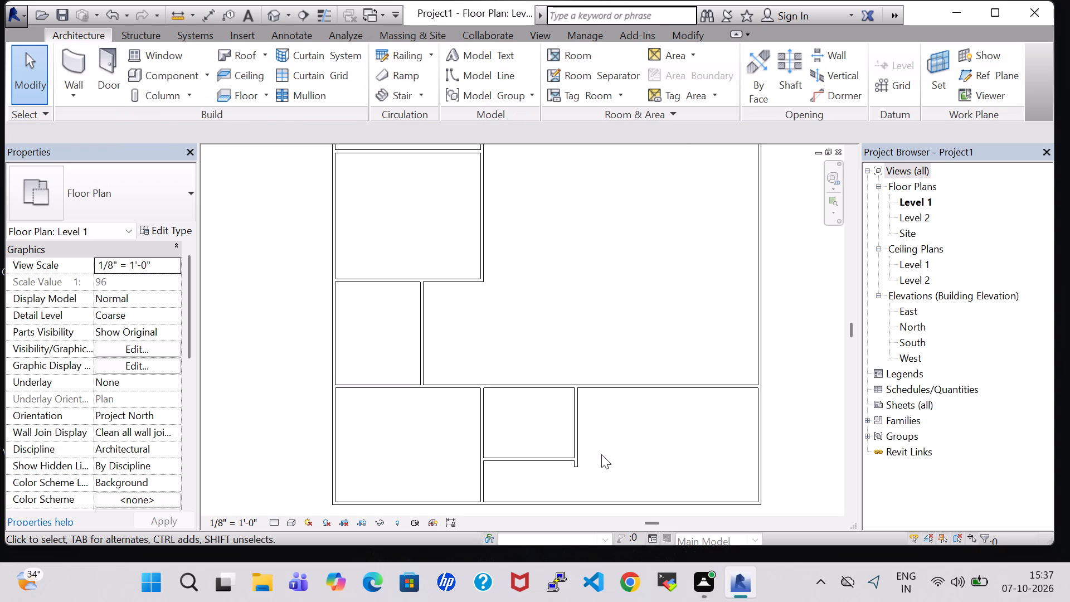
Draw a wall about 39' 8" long from the short partition's south end east to the east exterior wall.
click(72, 70)
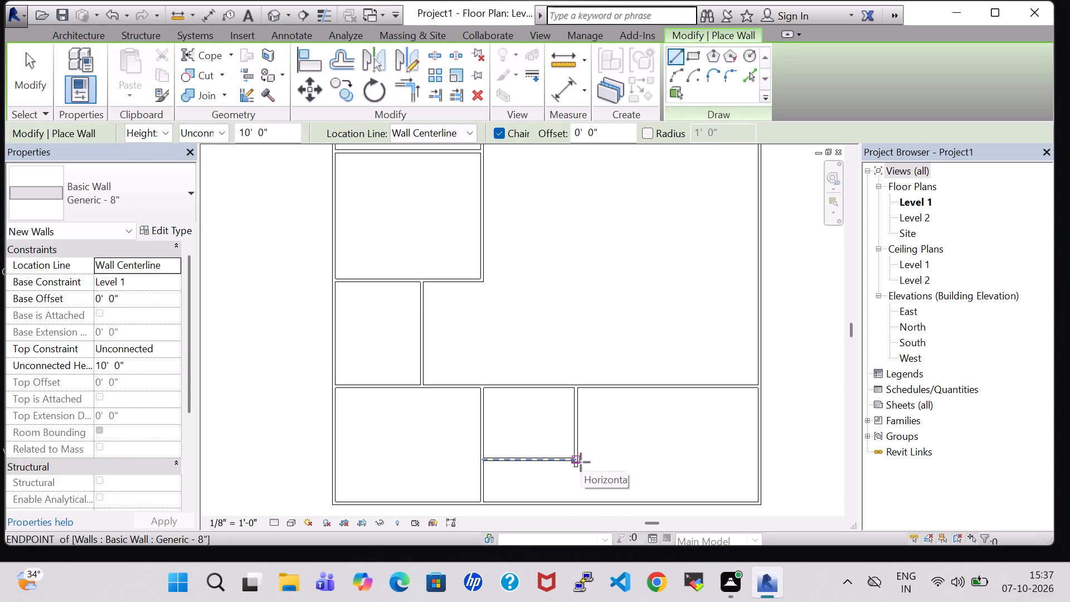
scroll(576, 470, up, 6)
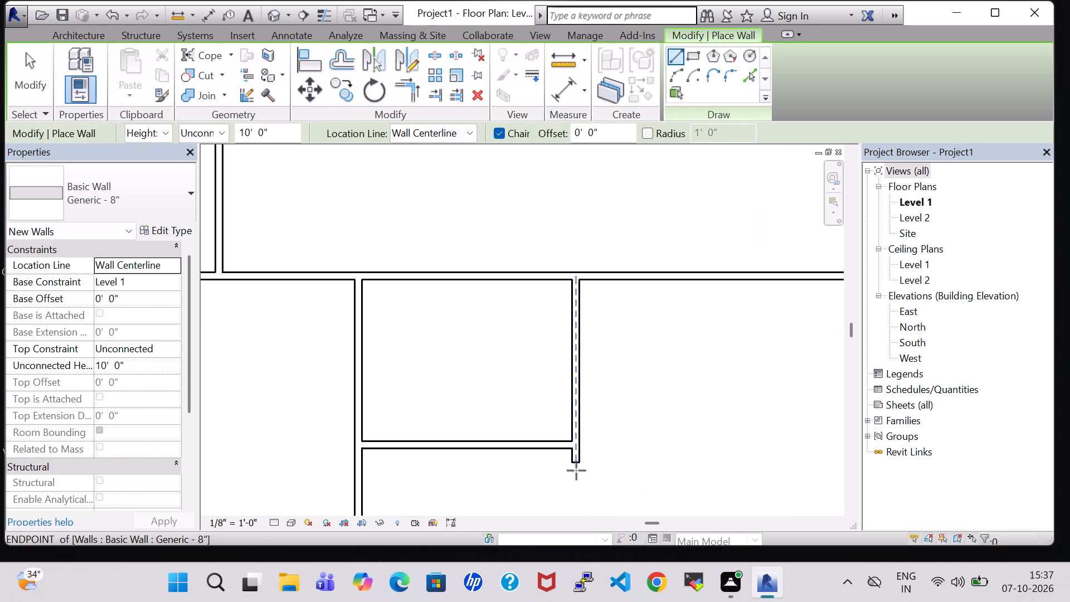
scroll(576, 465, down, 2)
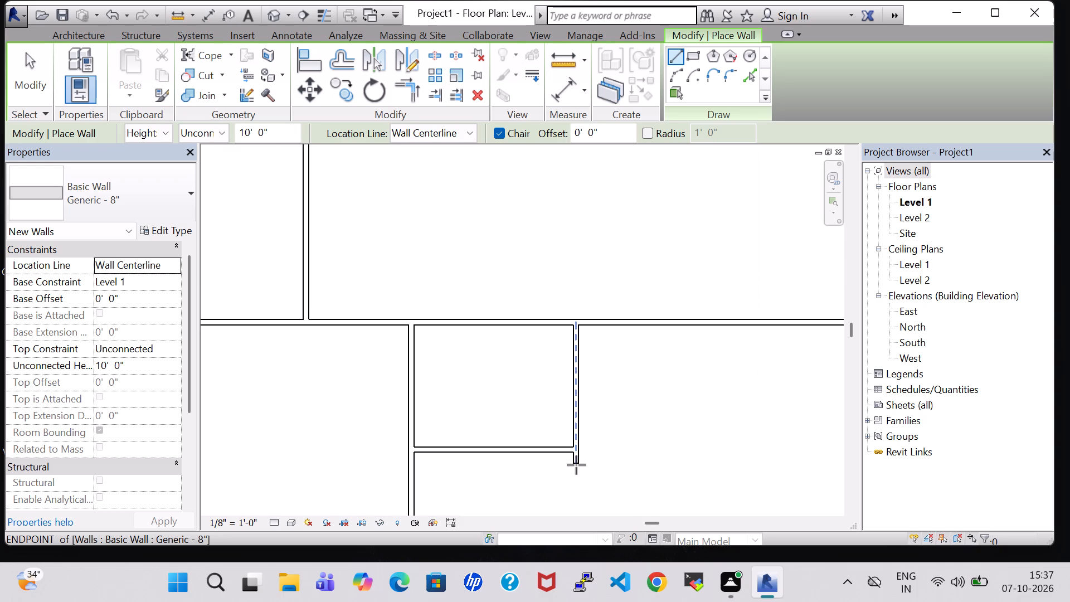
click(576, 465)
scroll(816, 465, down, 1)
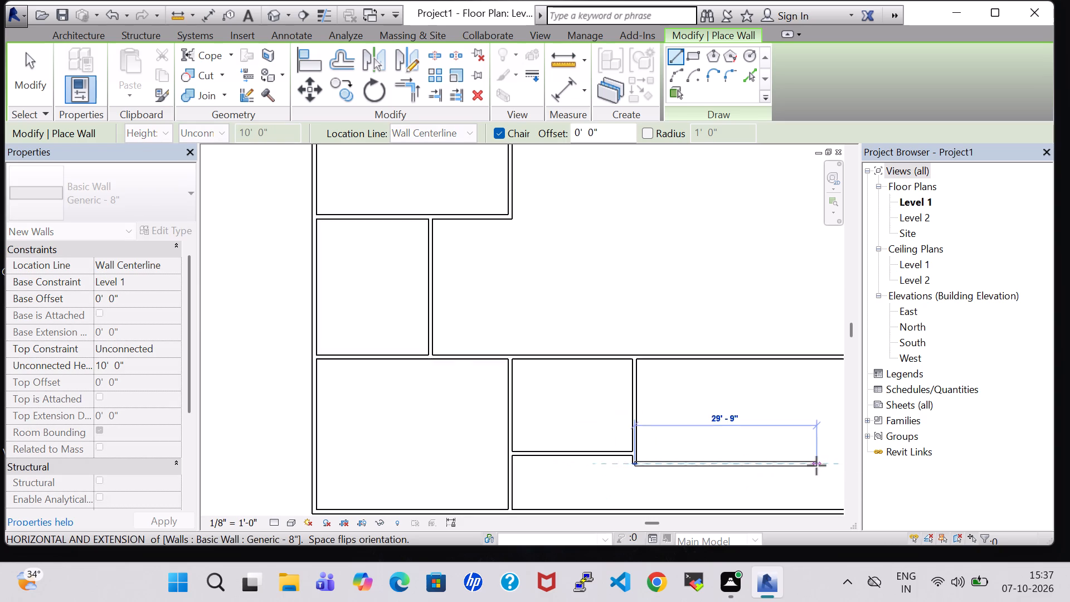
scroll(816, 465, down, 2)
middle_drag(816, 465, 707, 468)
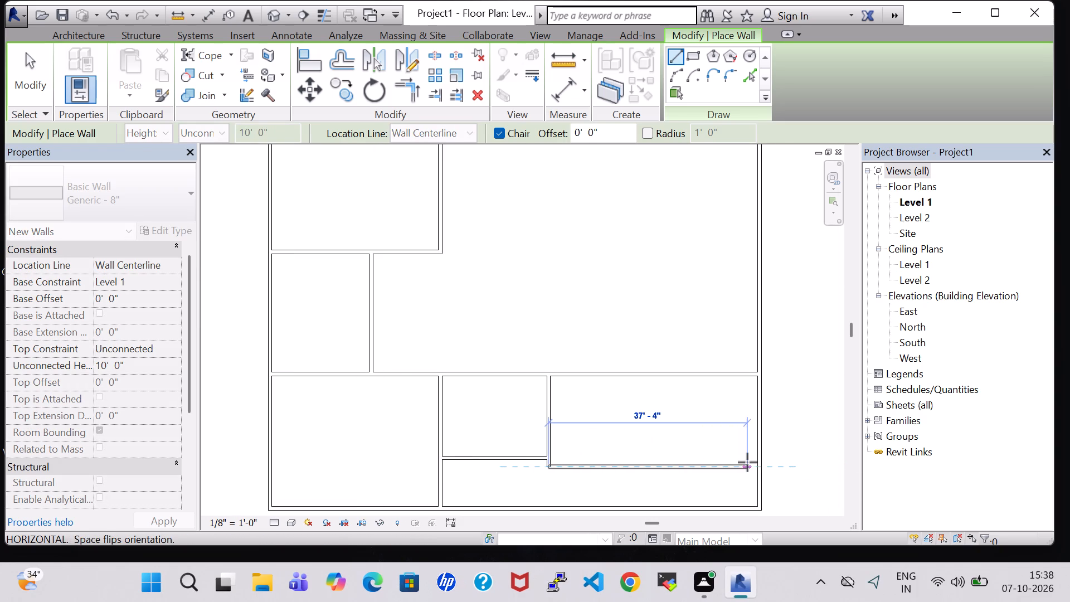
click(758, 462)
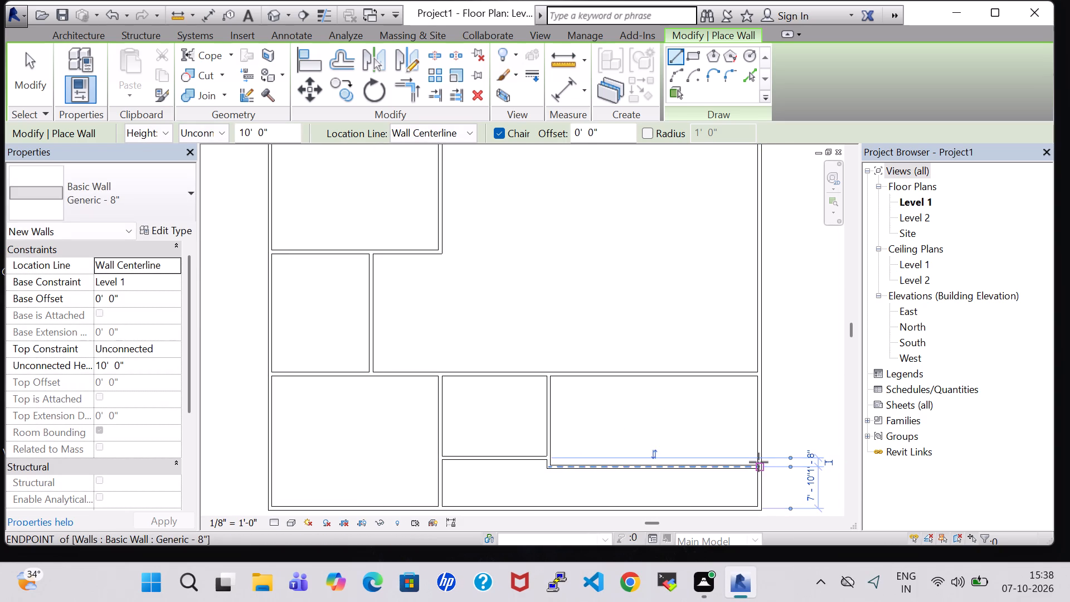
key(Escape)
key(Escape)
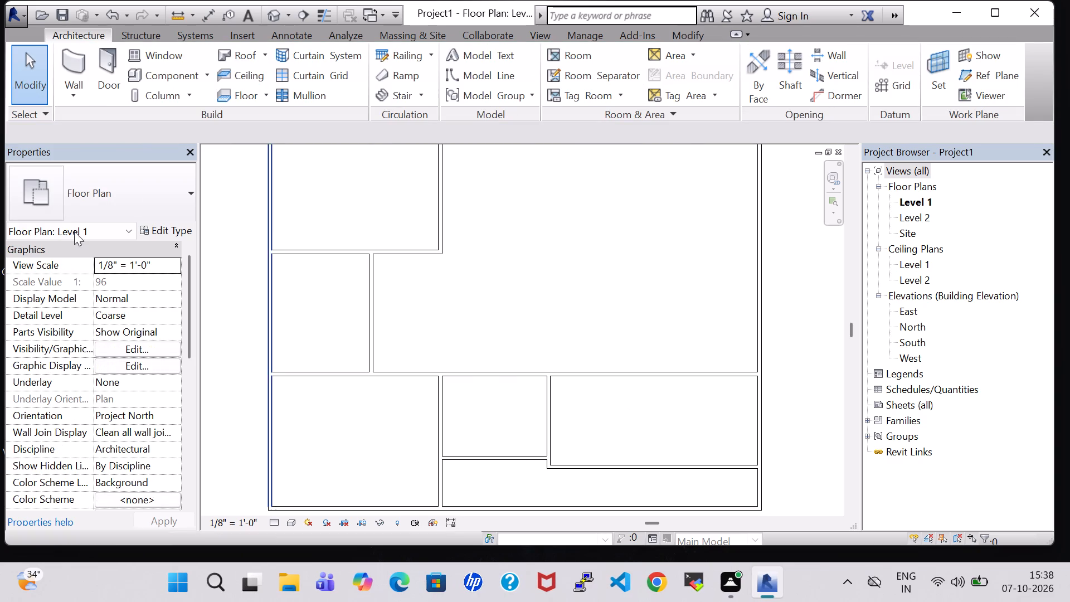
Draw a short north-south wall from the south exterior wall to the partition above it, enclosing a small southeast corner room.
click(64, 59)
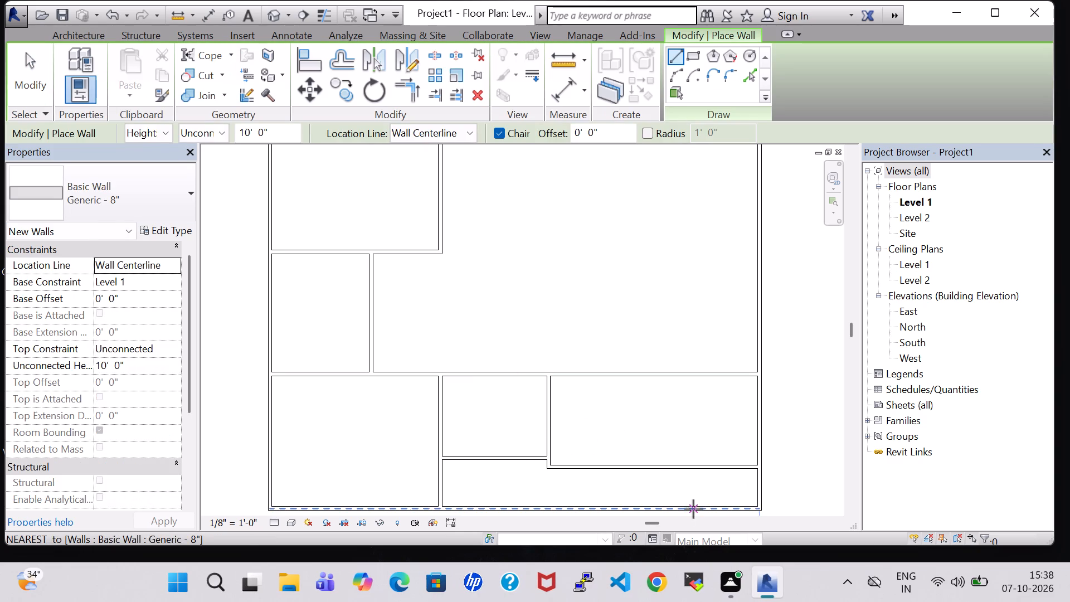
click(693, 509)
click(692, 469)
key(Escape)
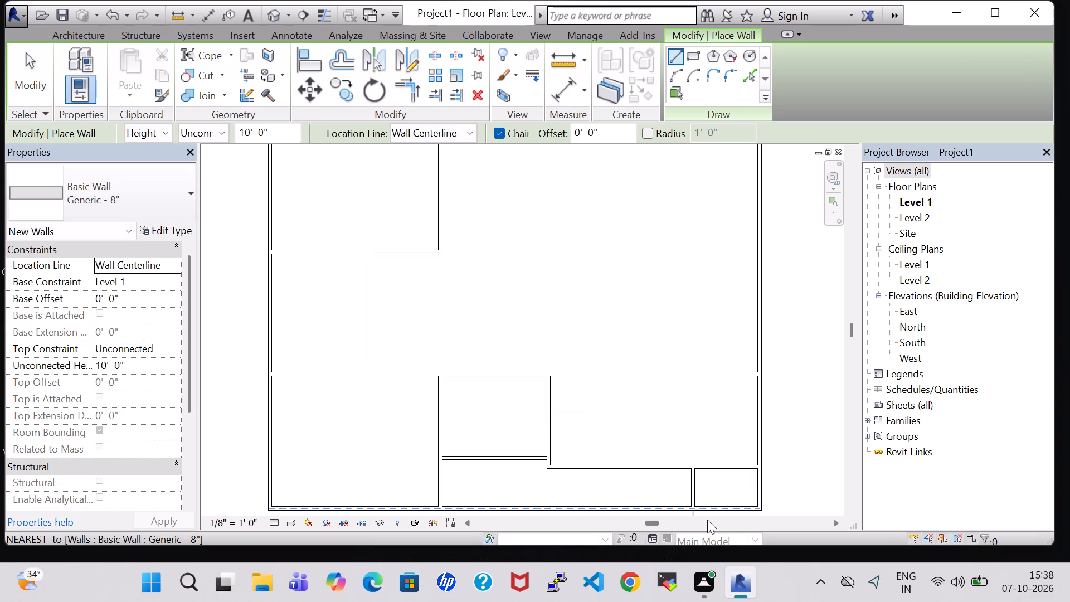
key(Escape)
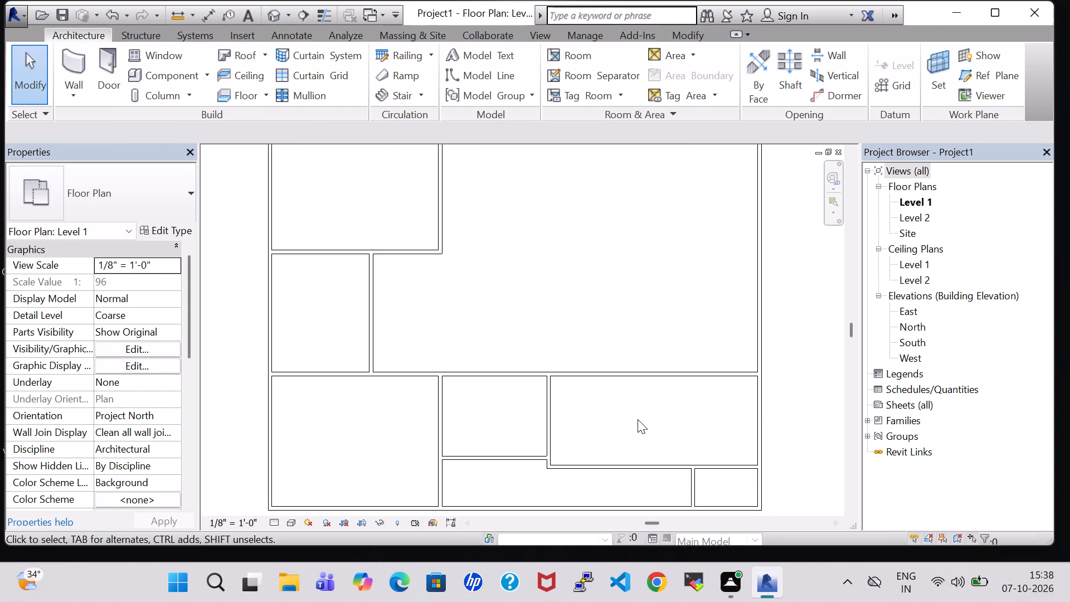
scroll(638, 419, down, 1)
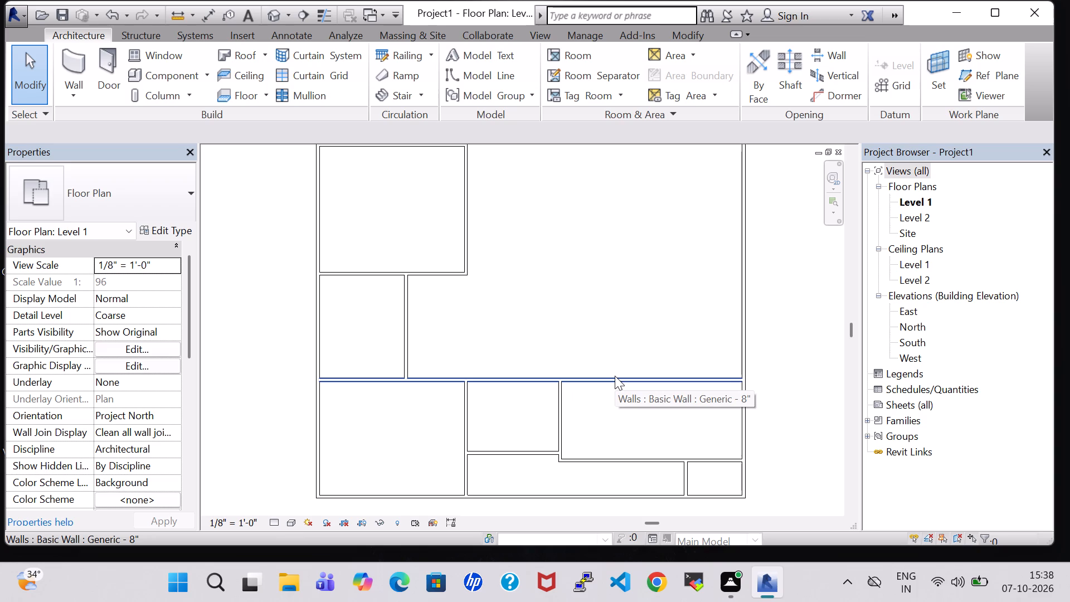
Draw an east-west wall to the east exterior wall, in line with the northwest rooms' south wall, leaving an opening between them.
scroll(578, 326, down, 1)
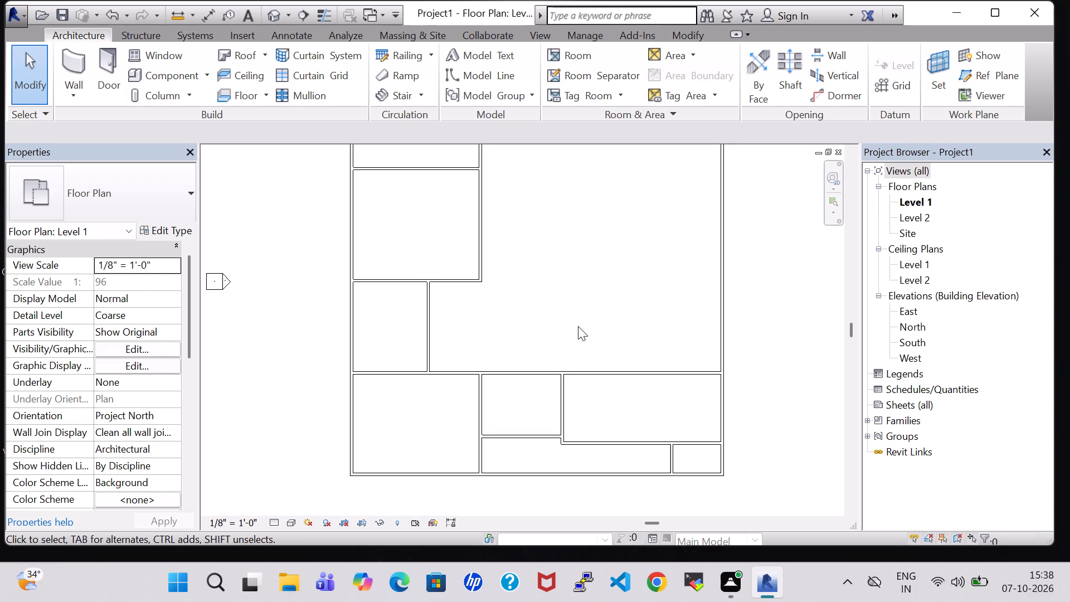
click(89, 60)
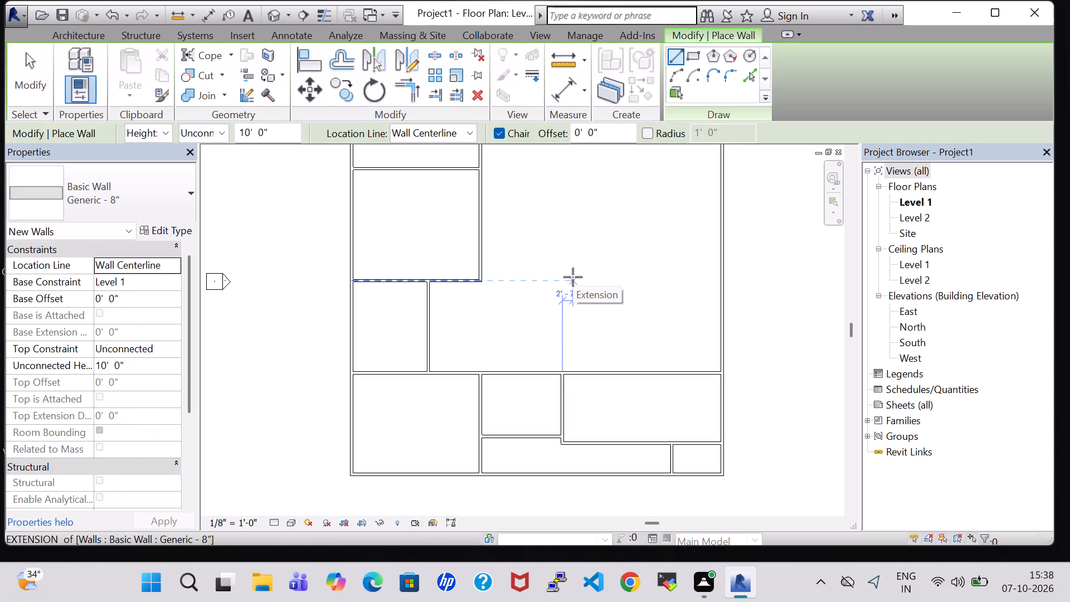
click(573, 277)
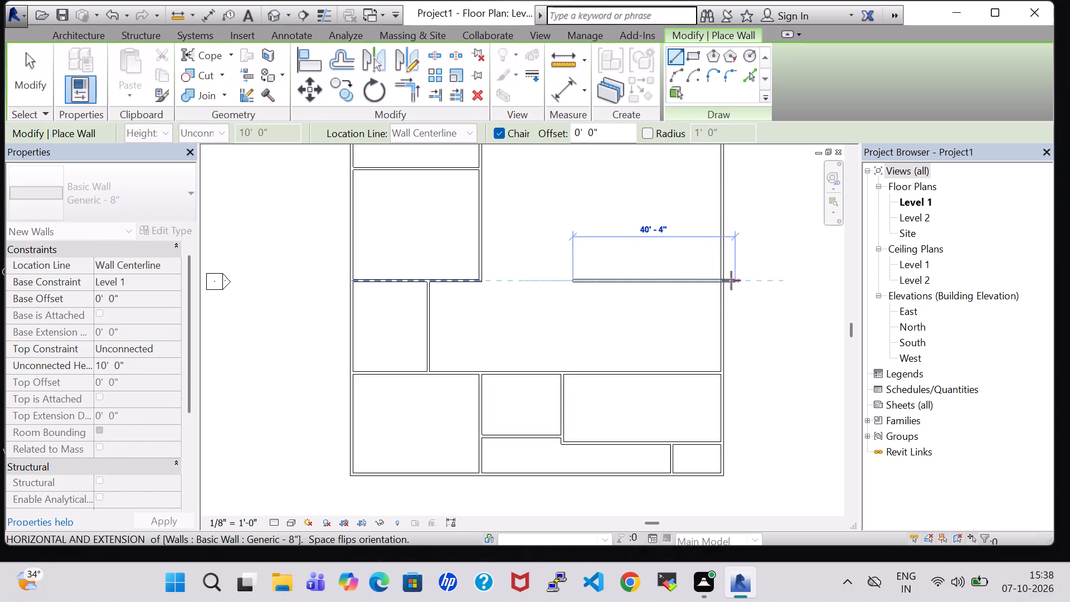
click(729, 280)
key(Escape)
key(Escape)
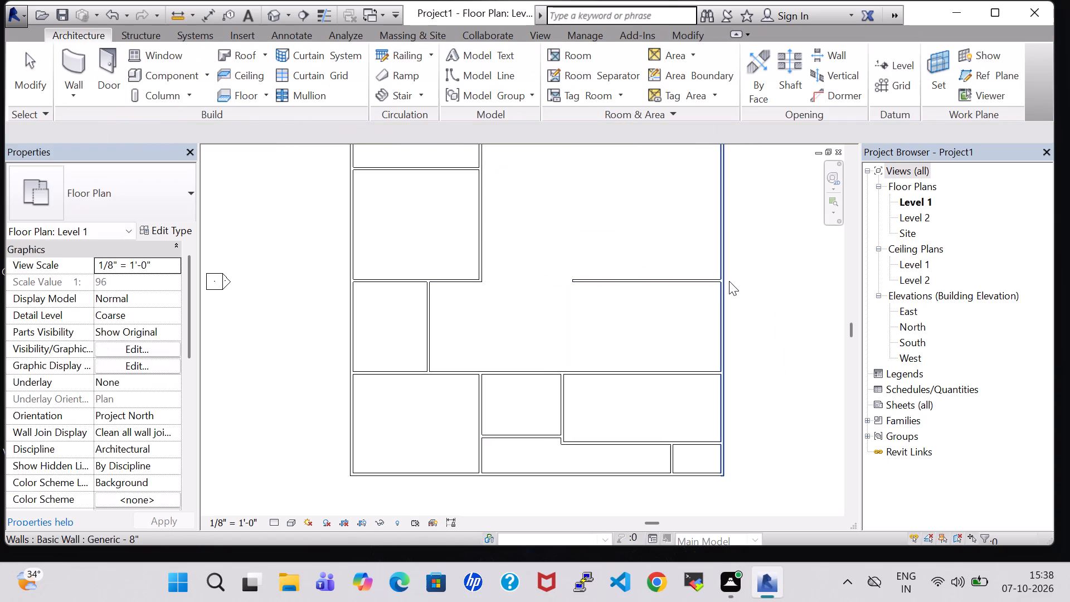
Draw a north-south wall from the north exterior wall to the new wall's west end, enclosing a large northeast room.
middle_drag(623, 217, 638, 332)
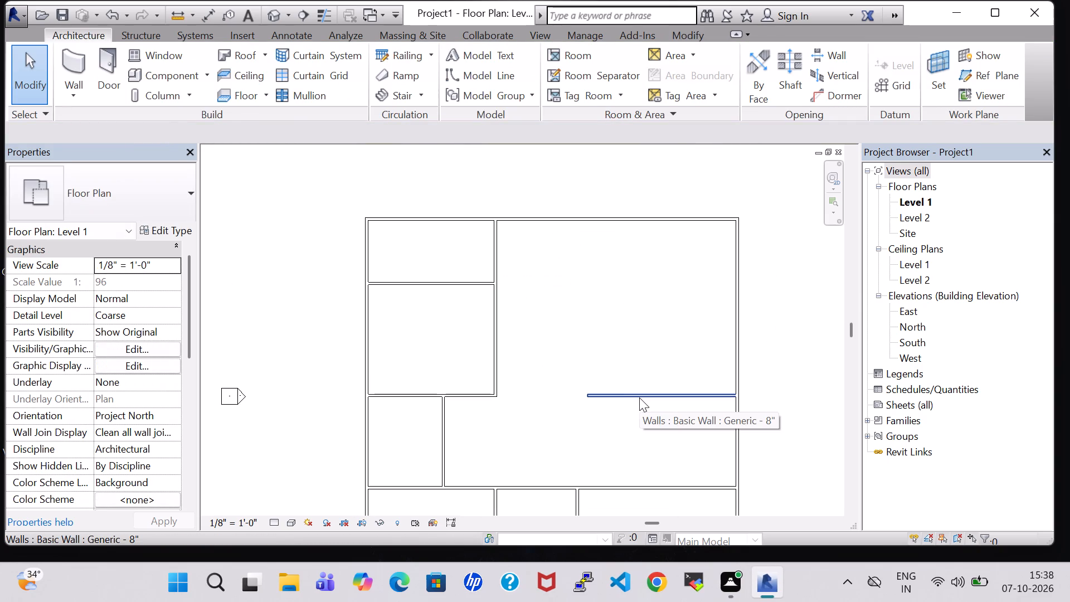
click(64, 62)
click(587, 220)
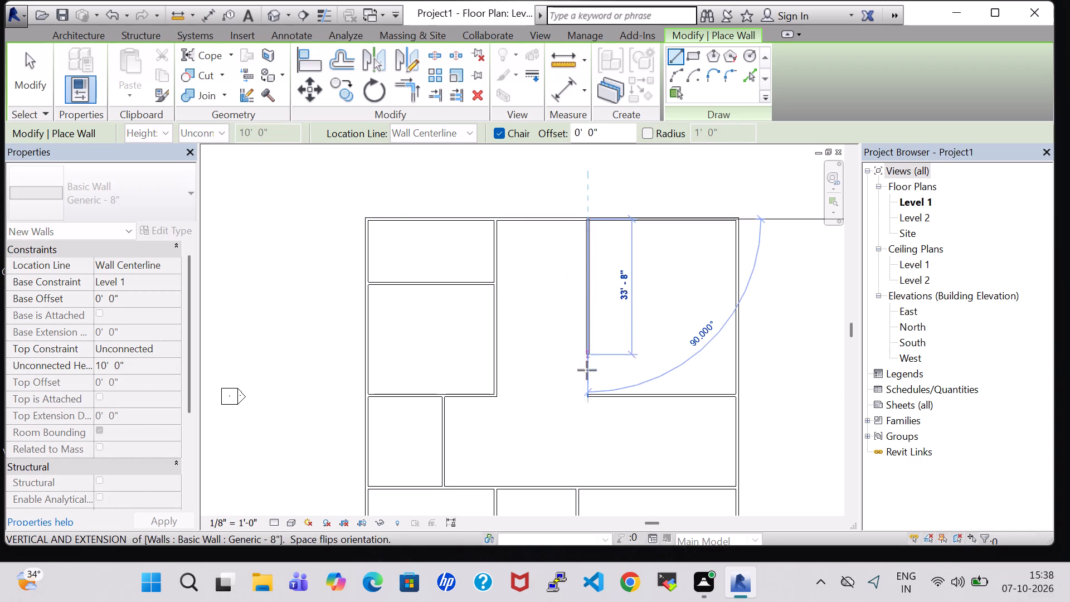
click(585, 390)
key(Escape)
key(Escape)
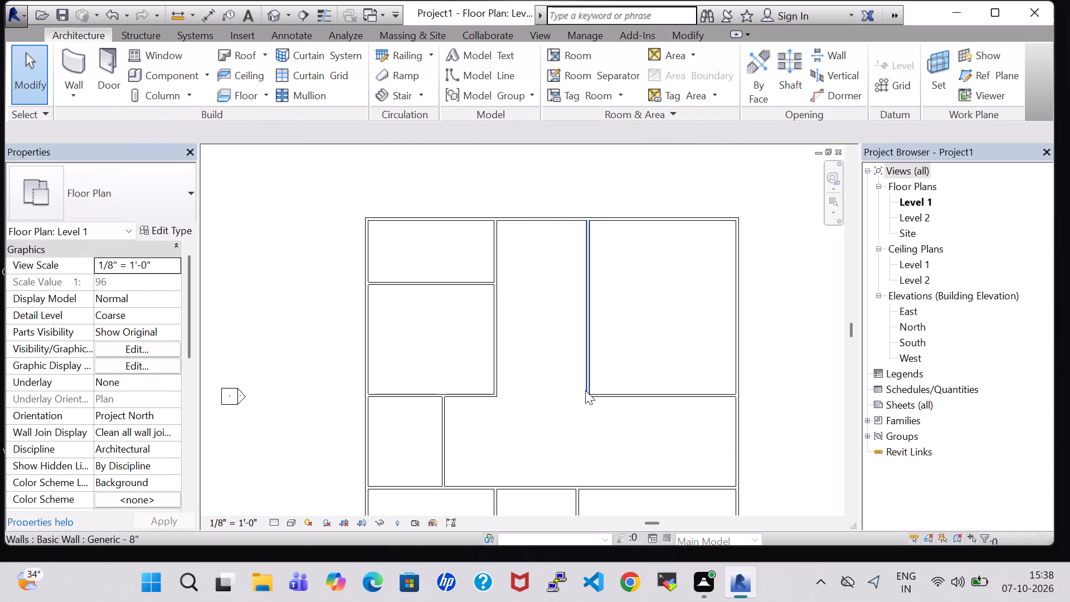
Draw a wall east from the northwest room's south partition to the northeast room's west wall, about 16' south of the north wall.
click(77, 68)
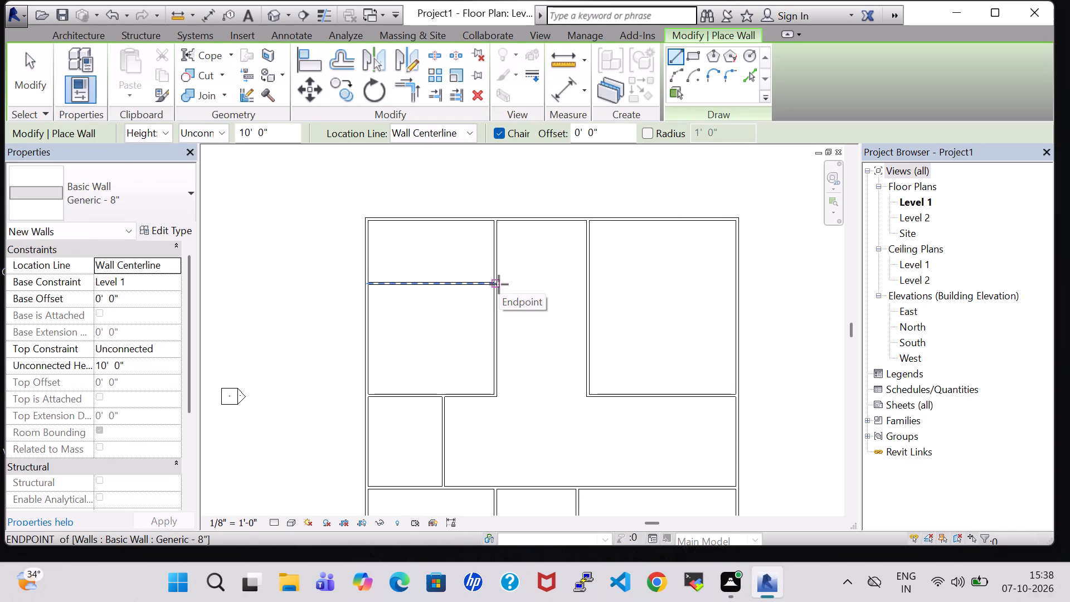
click(499, 284)
click(585, 279)
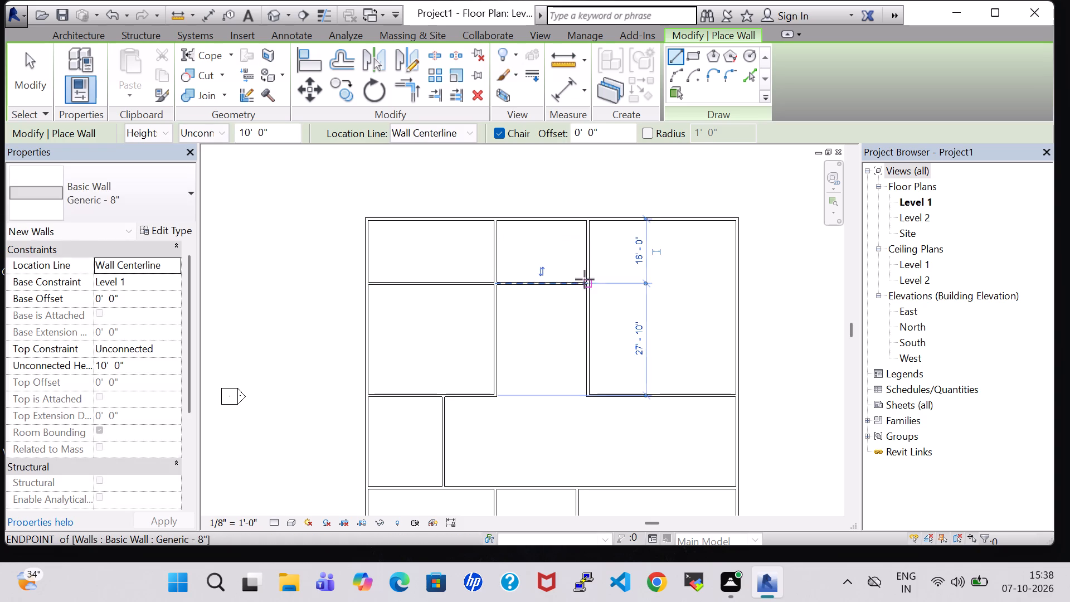
key(Escape)
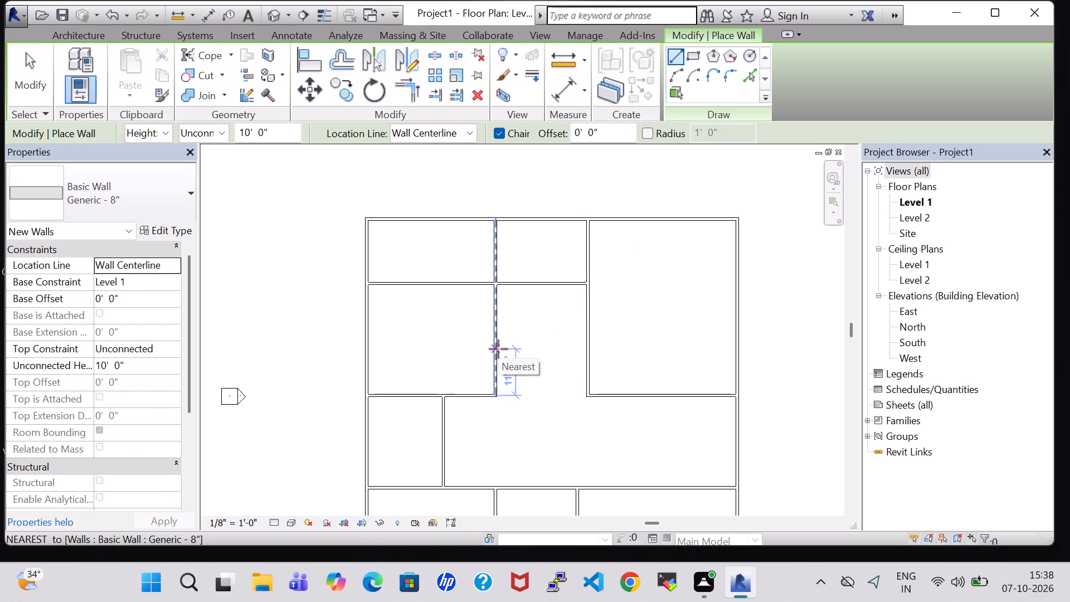
Draw a parallel wall about 22' 11" long farther south between the two north-south partitions, enclosing a second middle room.
click(498, 367)
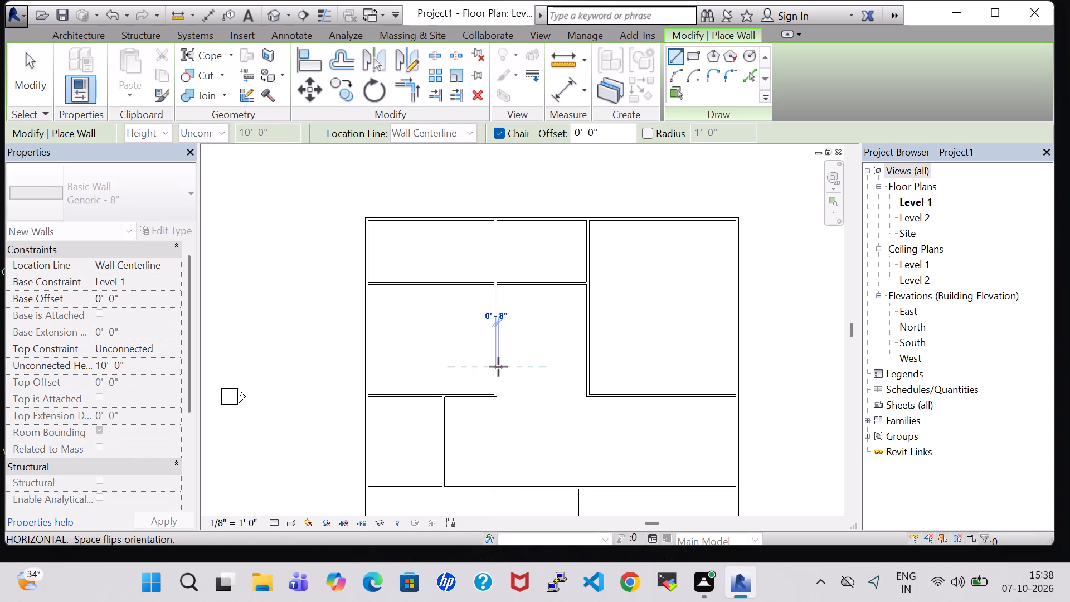
click(592, 361)
key(Escape)
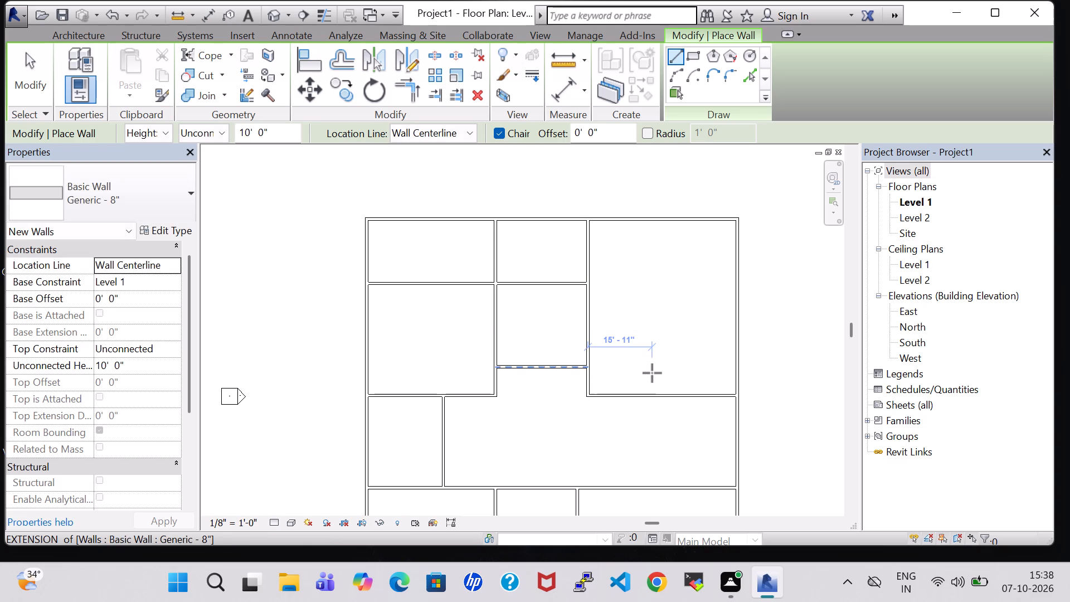
key(Escape)
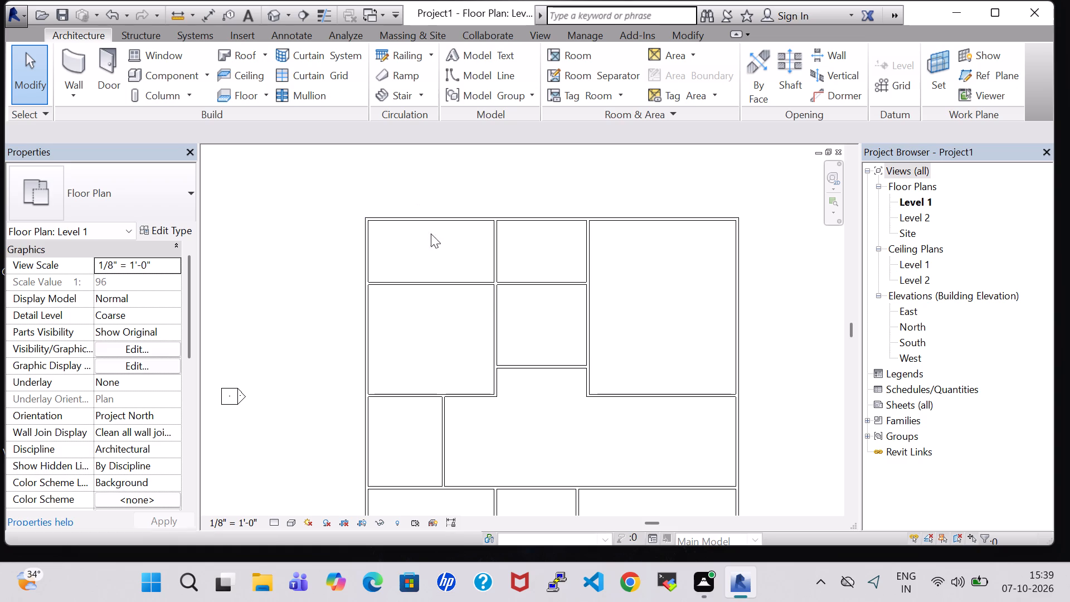
Draw a stub wall about 4' 10" long south from the north exterior wall, about 12' 7" east of the west exterior wall.
click(492, 254)
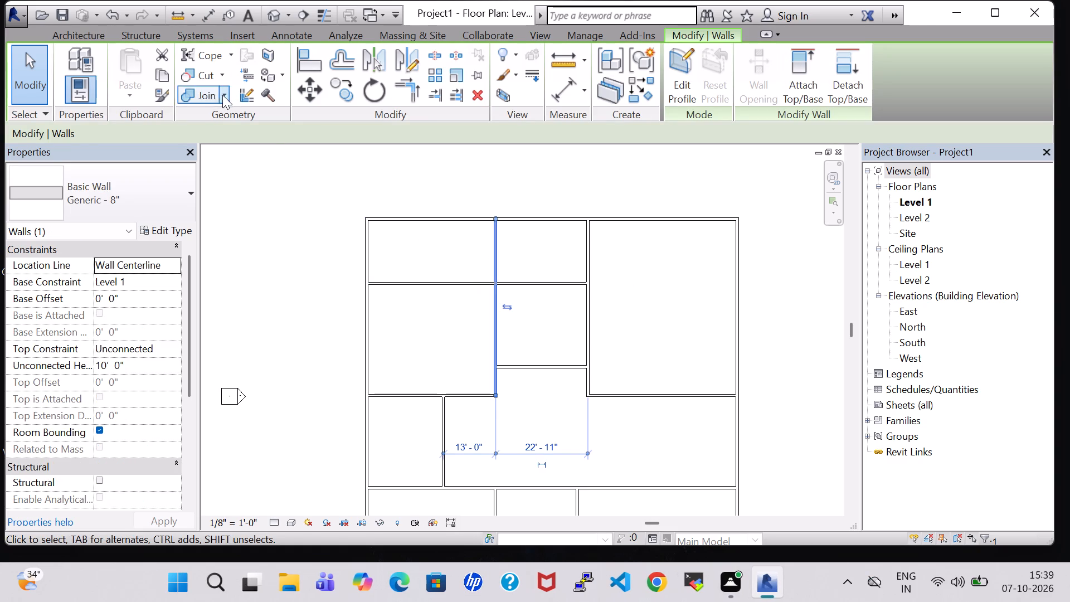
click(81, 42)
click(71, 54)
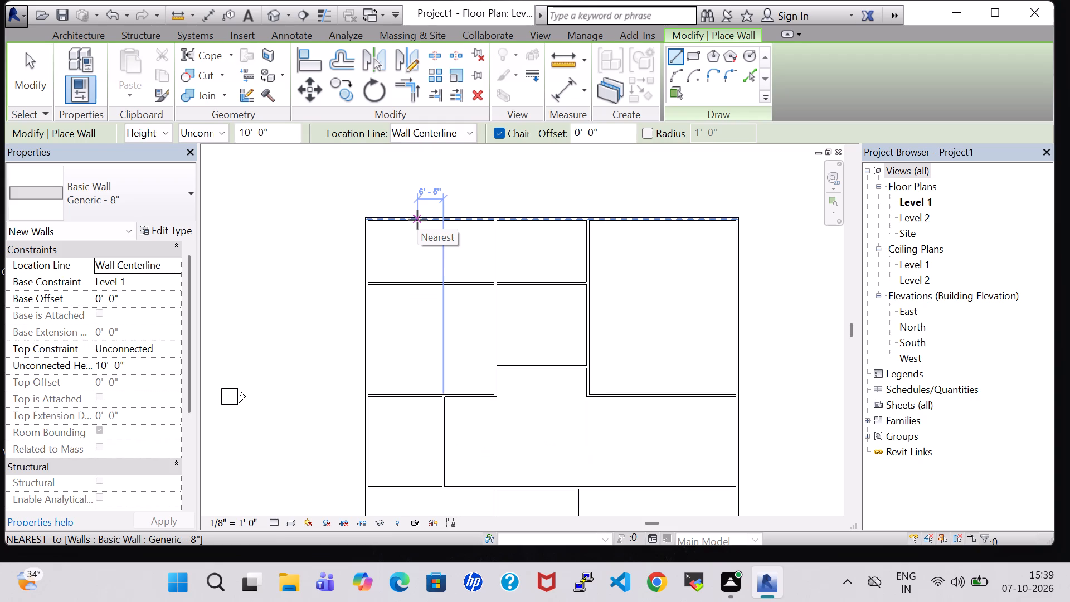
click(417, 220)
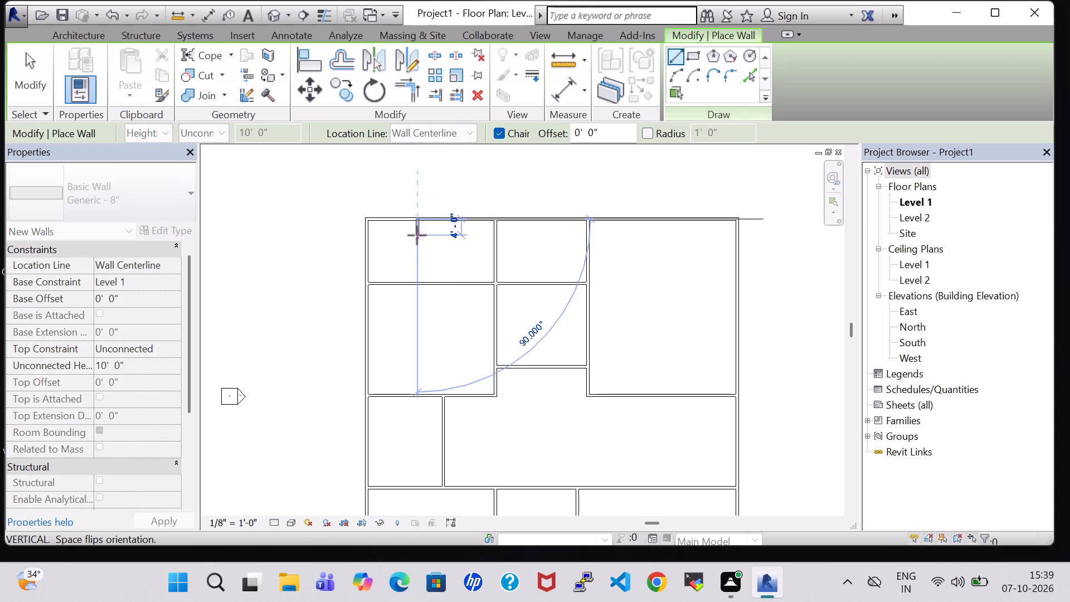
click(417, 239)
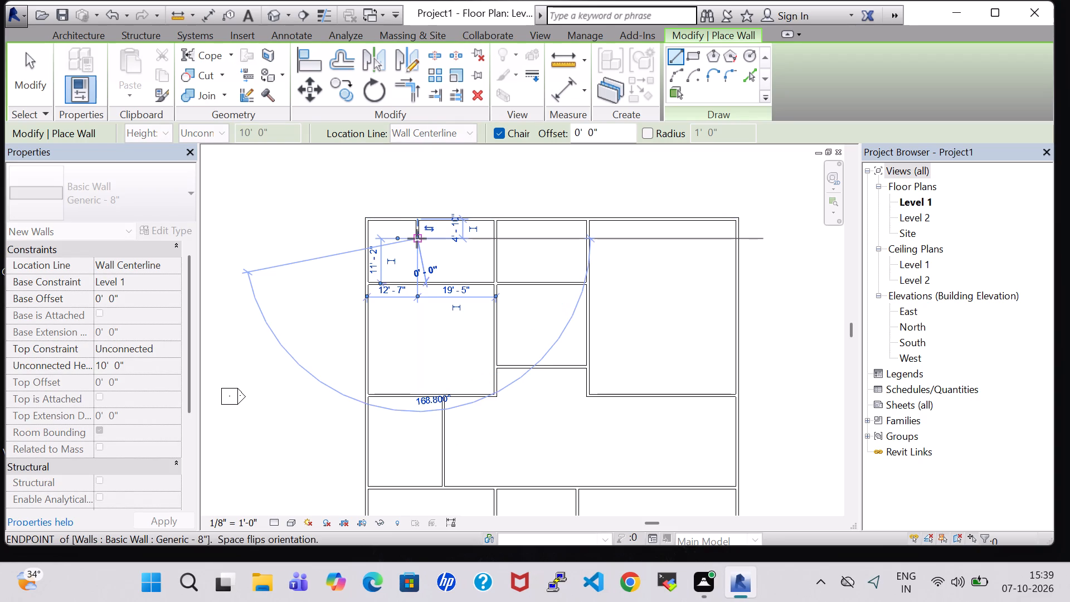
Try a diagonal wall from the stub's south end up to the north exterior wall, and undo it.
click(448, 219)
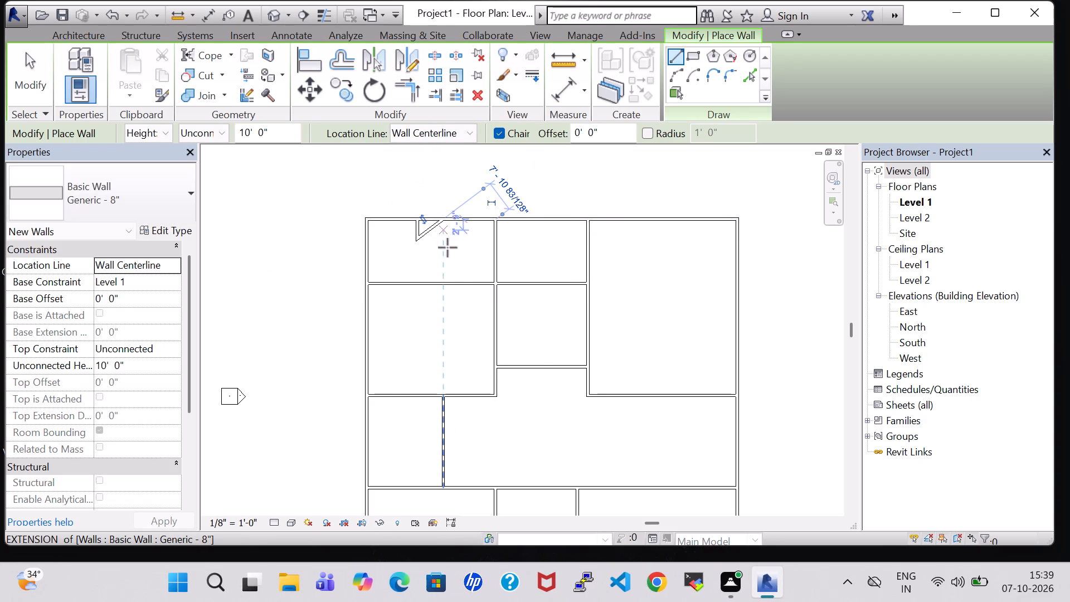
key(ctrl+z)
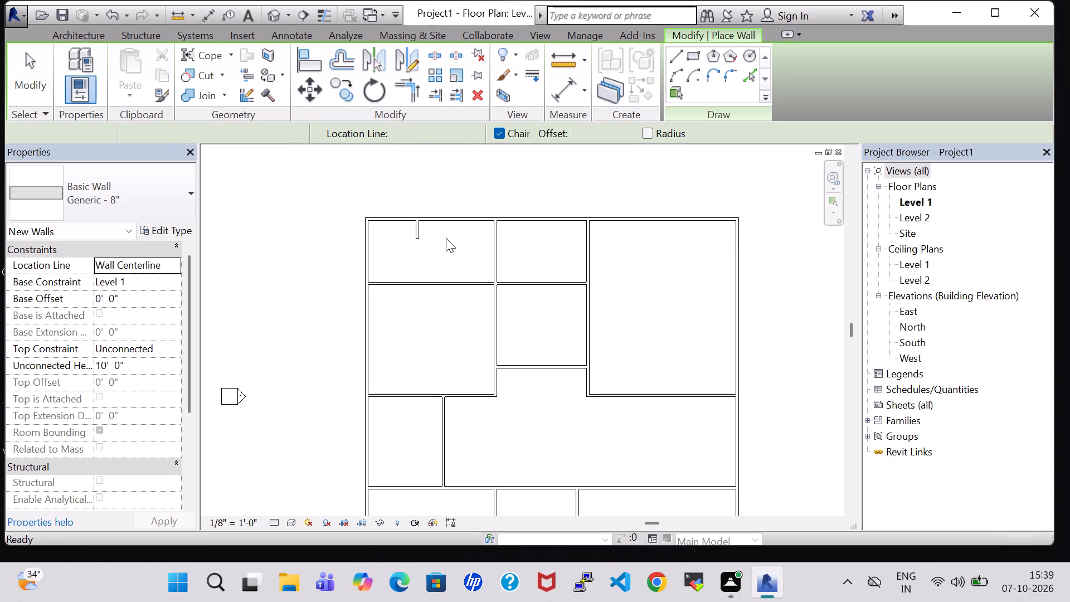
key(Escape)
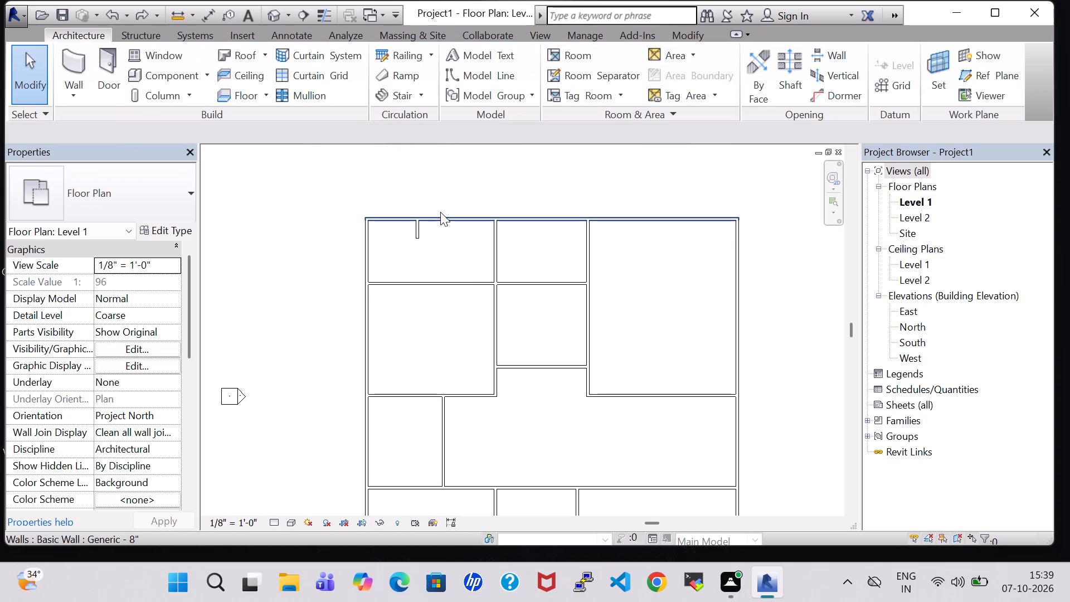
Draw a 16' north-south partition across the northwest room, about 9' 6" west of its east wall.
click(60, 52)
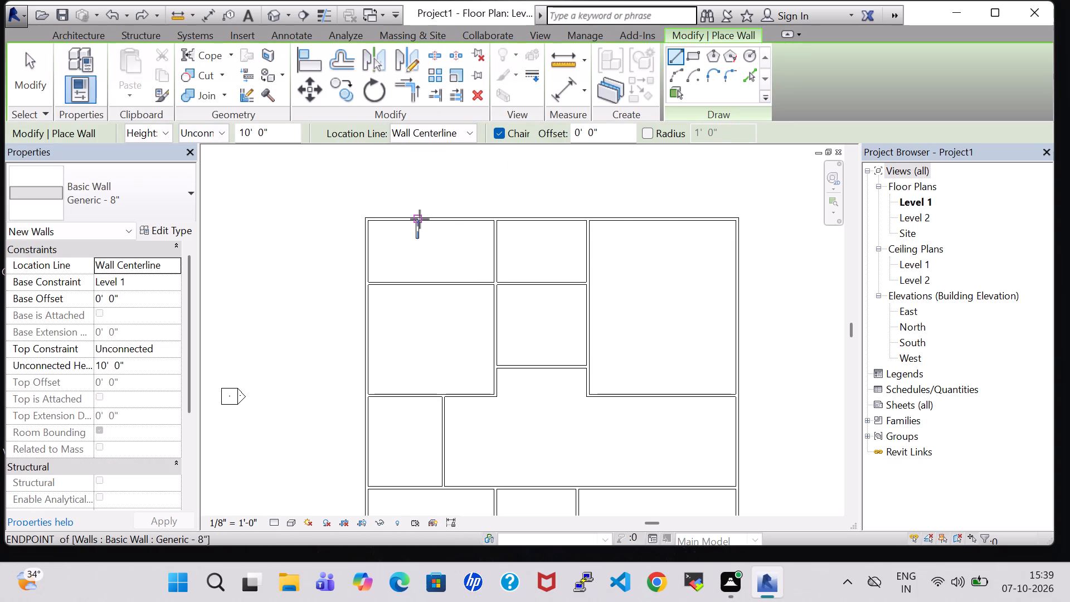
click(458, 220)
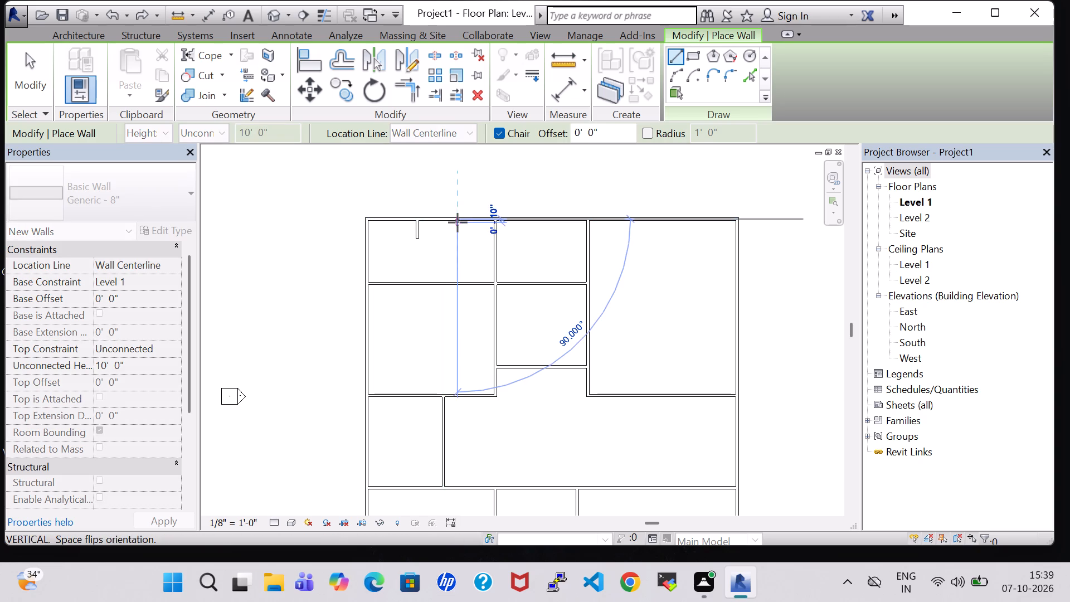
click(456, 277)
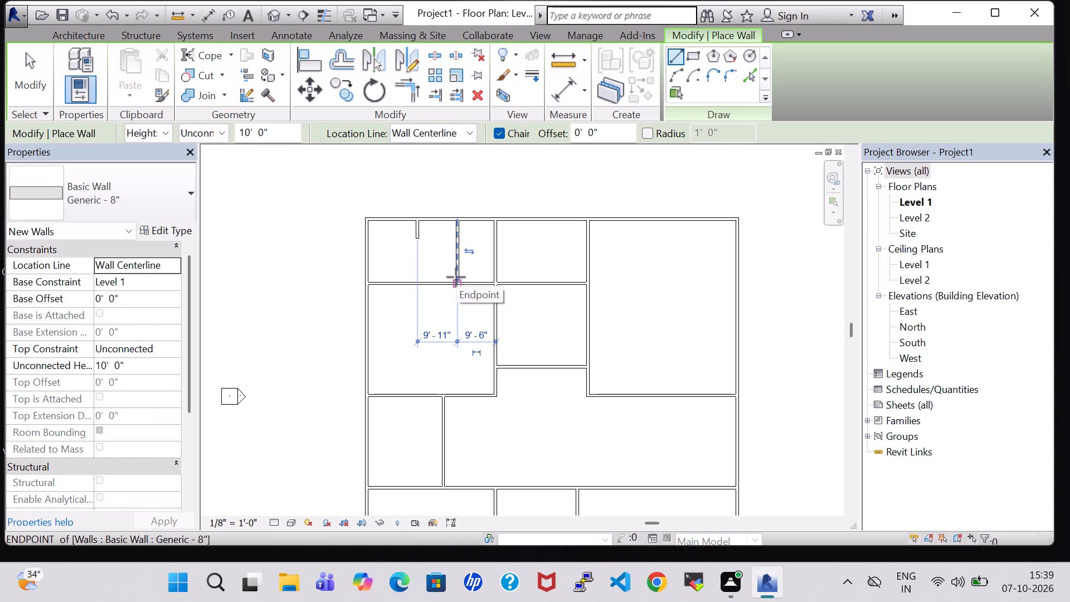
key(Escape)
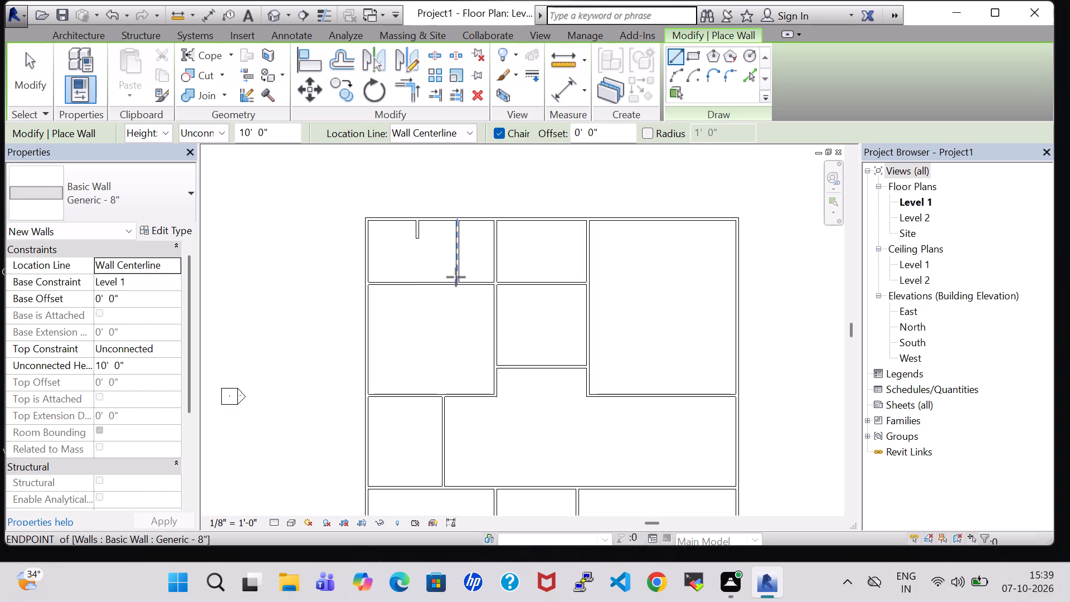
key(Escape)
Lengthen the stub wall in the northwest room southward to about 9' 10".
click(420, 237)
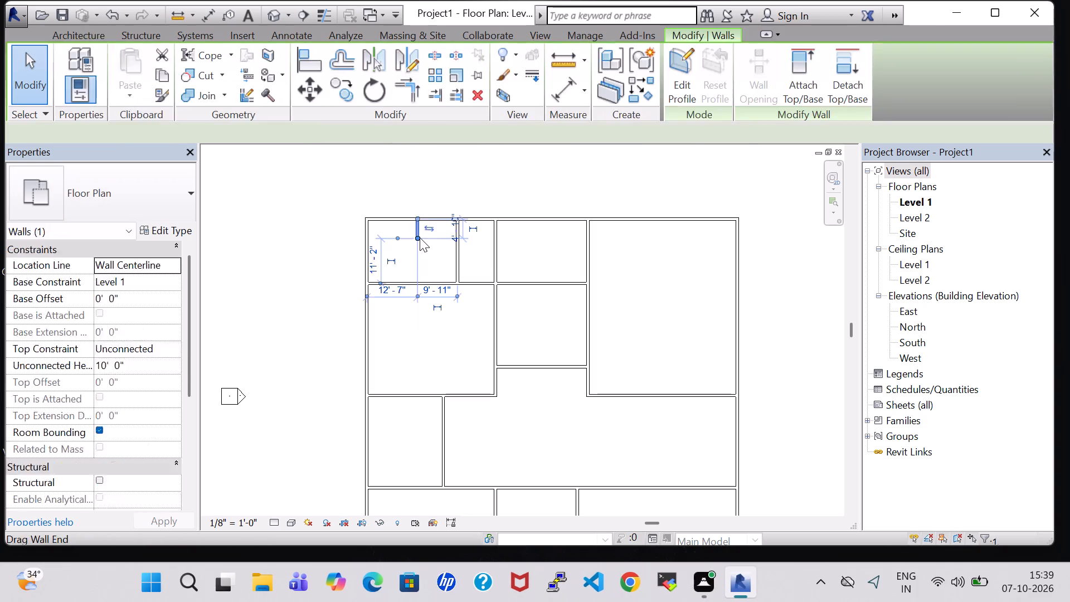
key(Down)
key(Down)
key(Down)
key(Down)
key(Down)
key(Down)
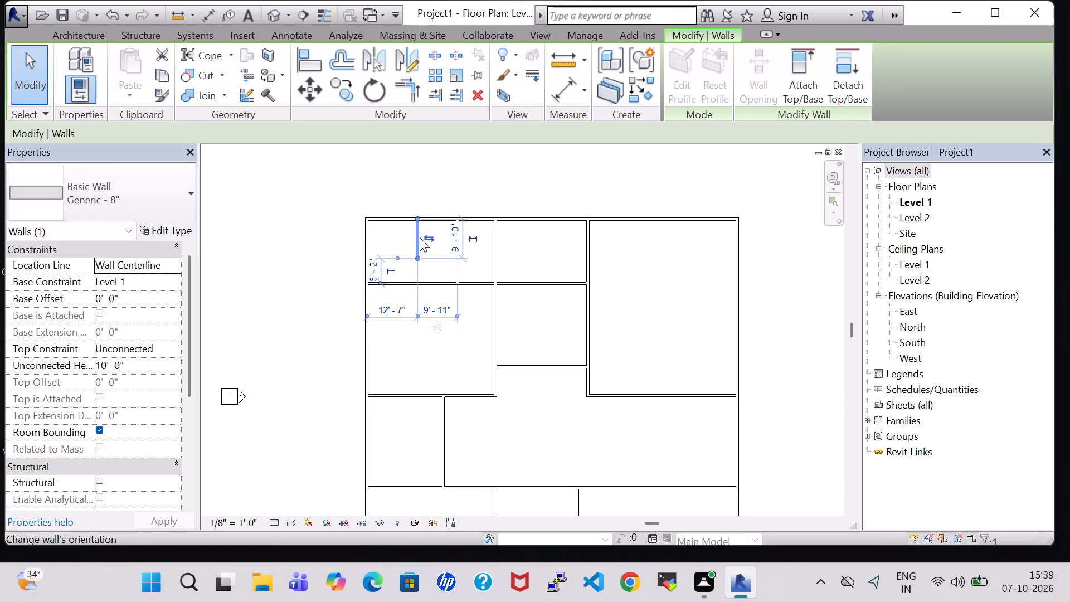
key(Down)
key(Down)
key(Down)
key(Up)
key(Up)
key(Up)
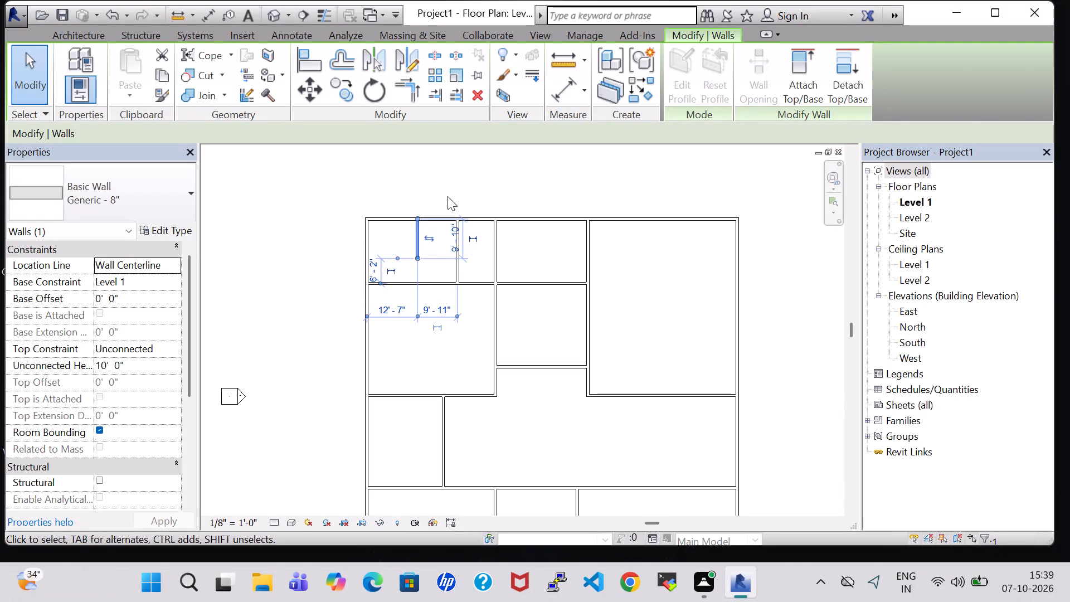
click(448, 192)
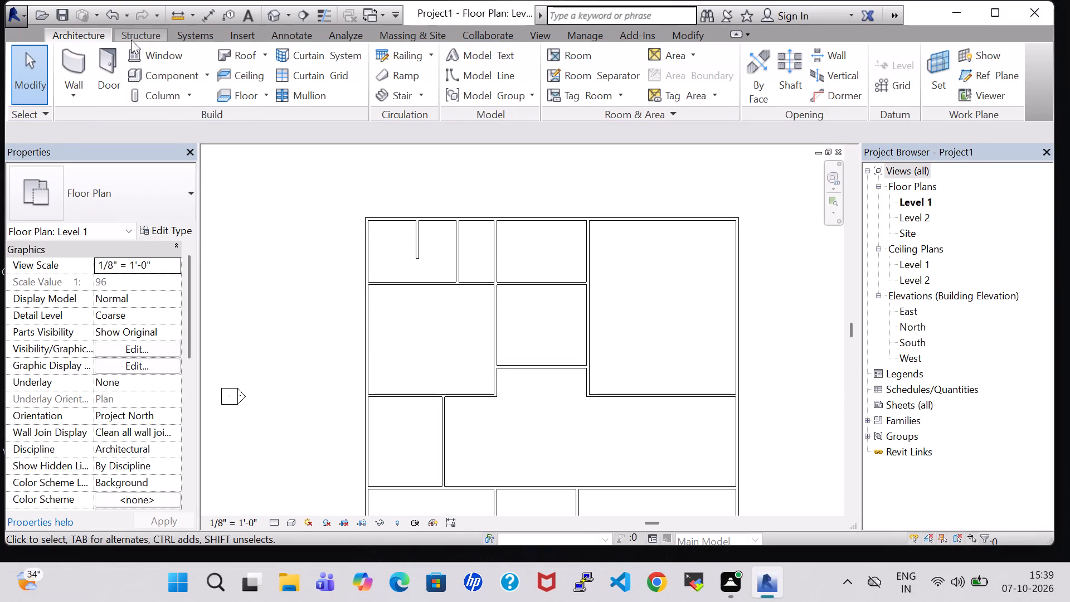
Place a Single-Flush 36" x 84" door in the northwest room's south wall, about 2' west of the new 16' partition.
click(108, 66)
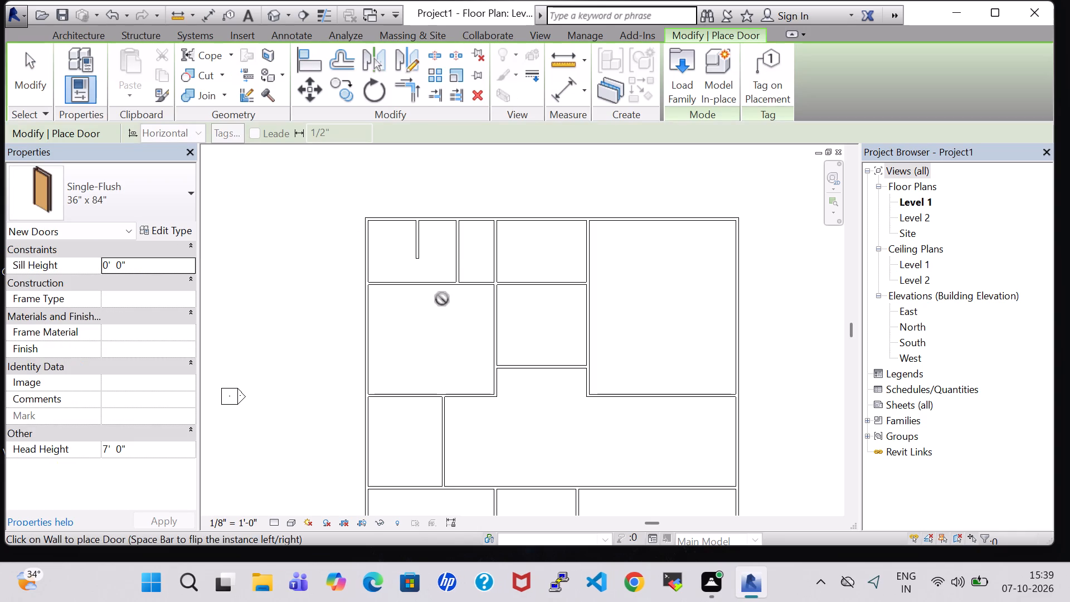
scroll(446, 278, up, 3)
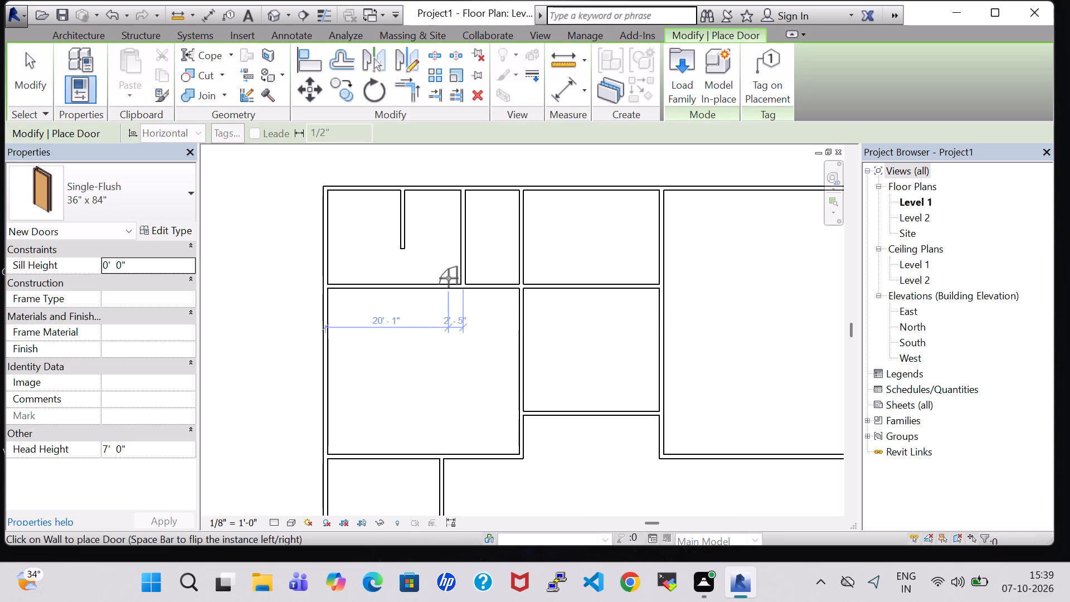
scroll(449, 278, up, 9)
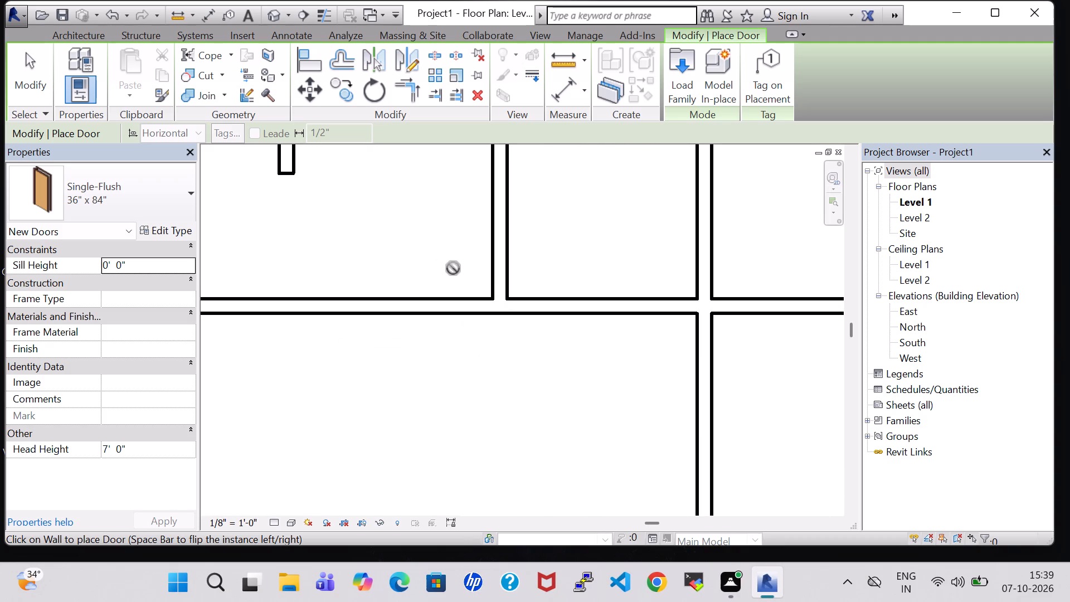
click(457, 303)
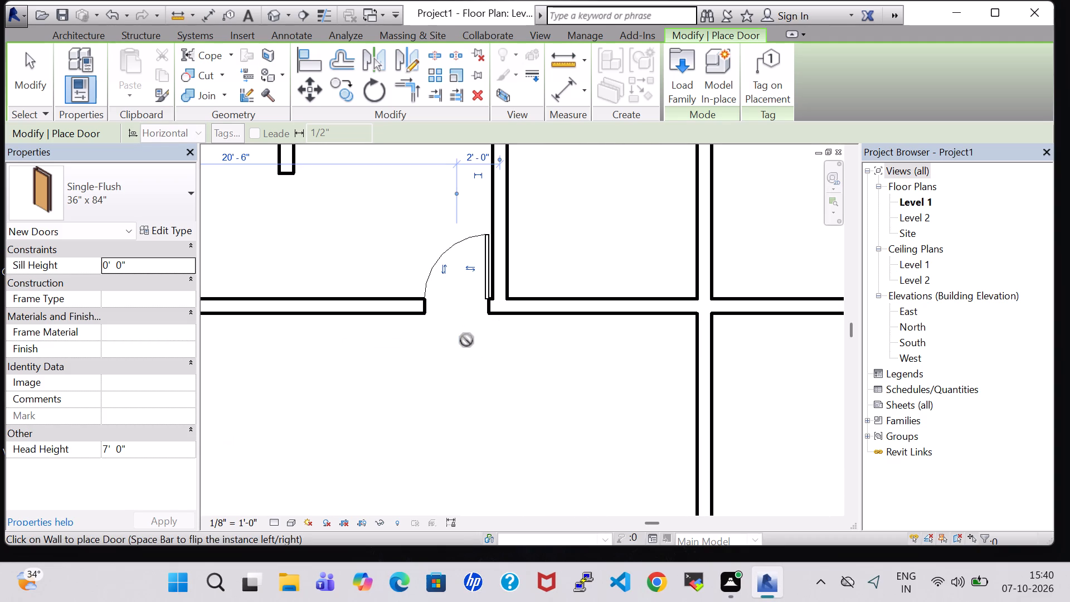
Place a mirrored Single-Flush 36" x 84" door in the same wall, about 2' 2" east of the 16' partition.
scroll(466, 340, down, 5)
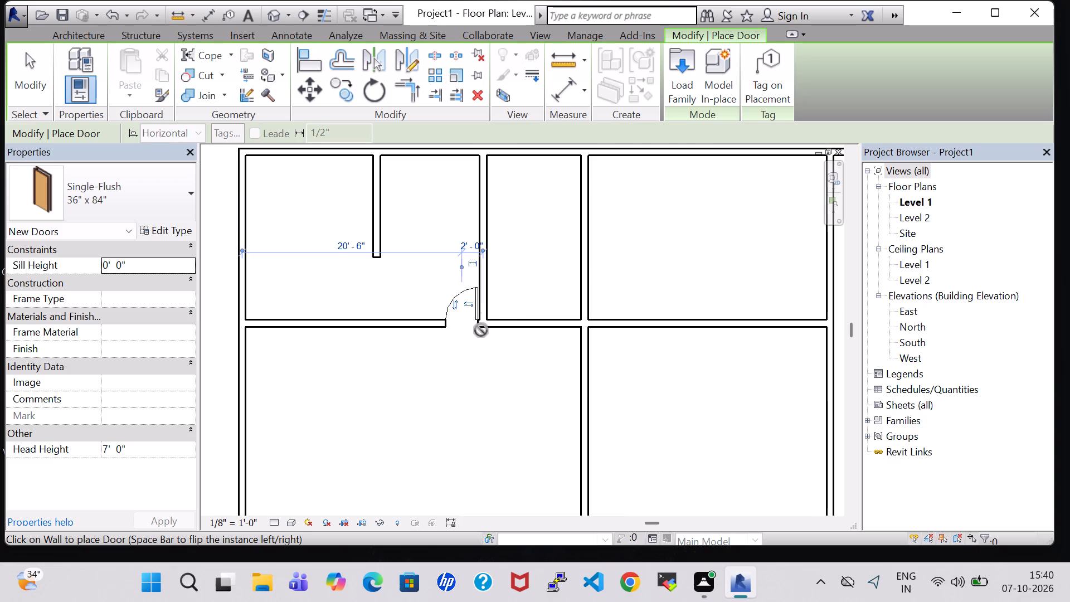
key(space)
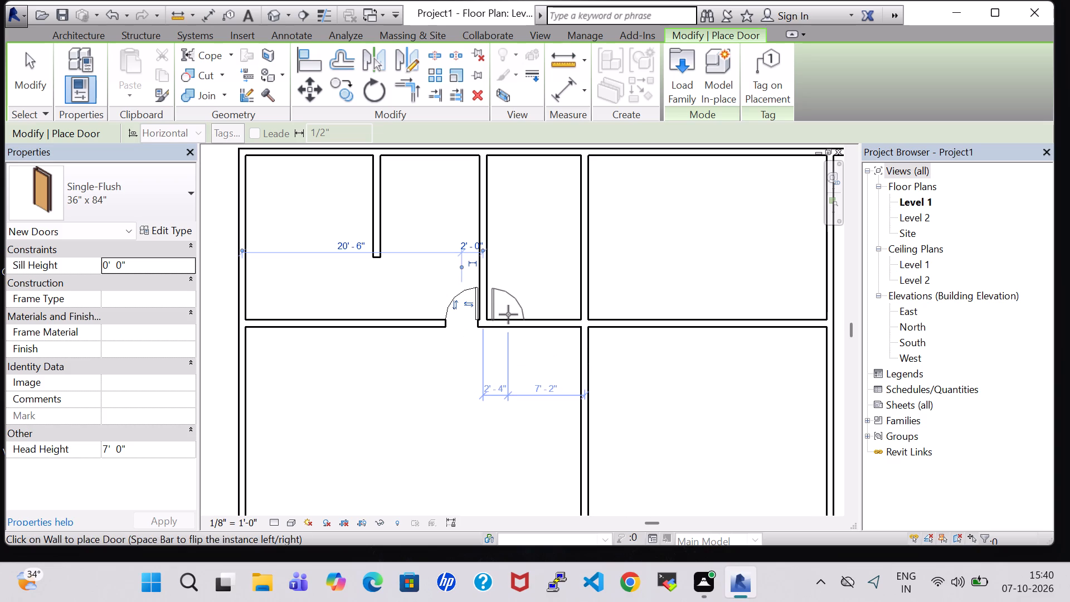
click(507, 314)
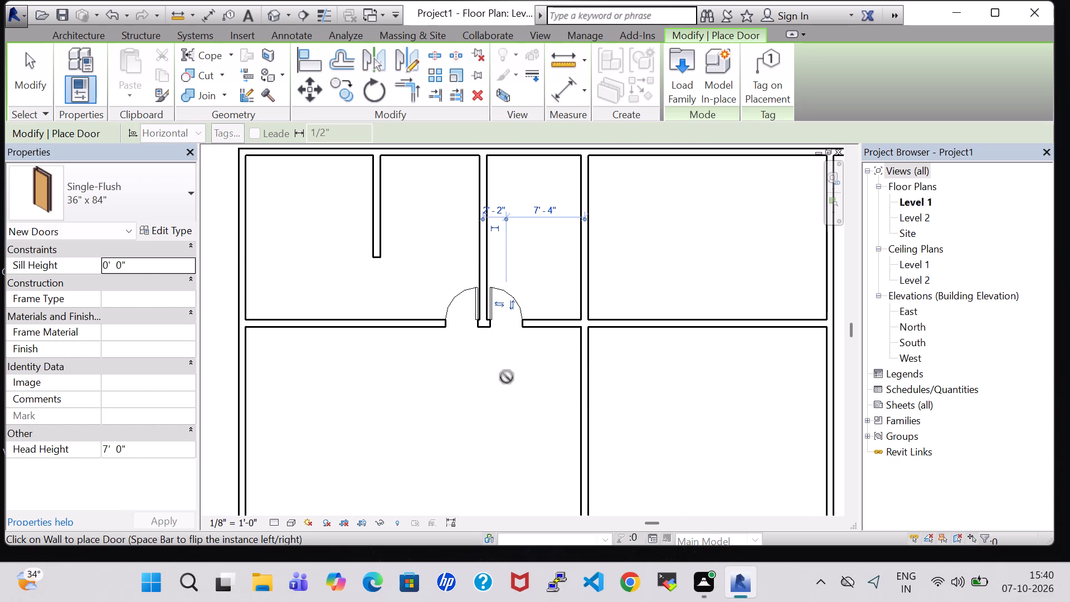
Place a Single-Flush 36" x 84" door in the north-central room's east wall, about 13' 9" above its south wall, hinged north and swinging inward.
key(Escape)
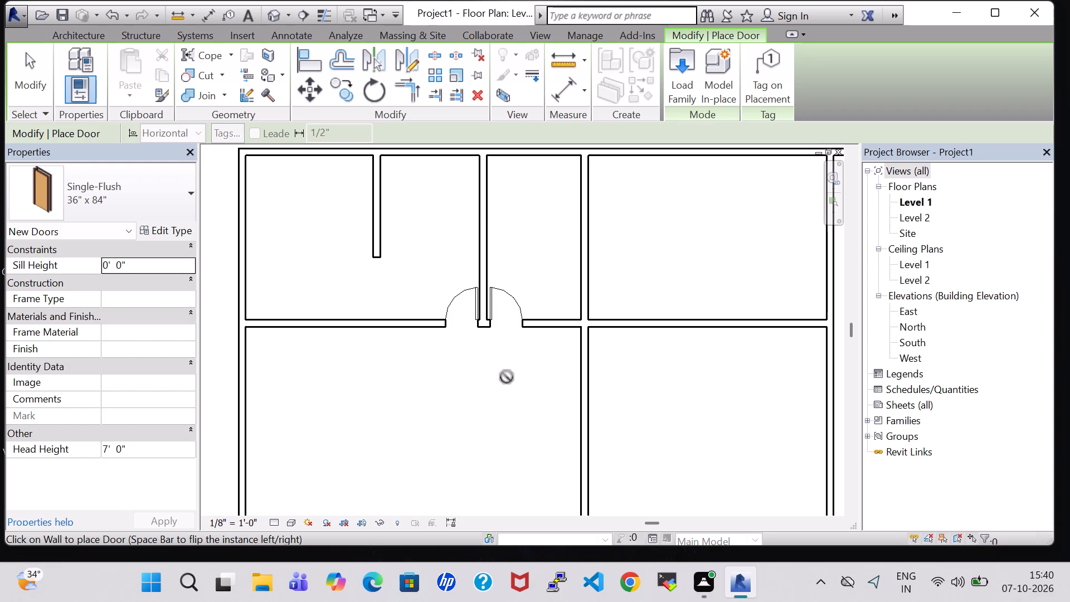
scroll(507, 377, down, 3)
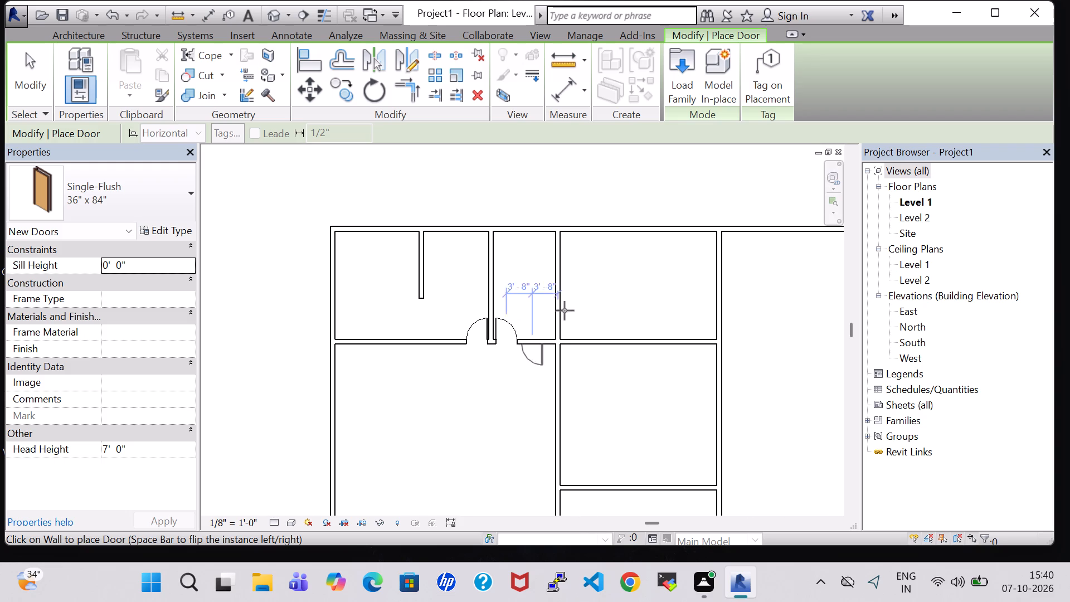
key(v)
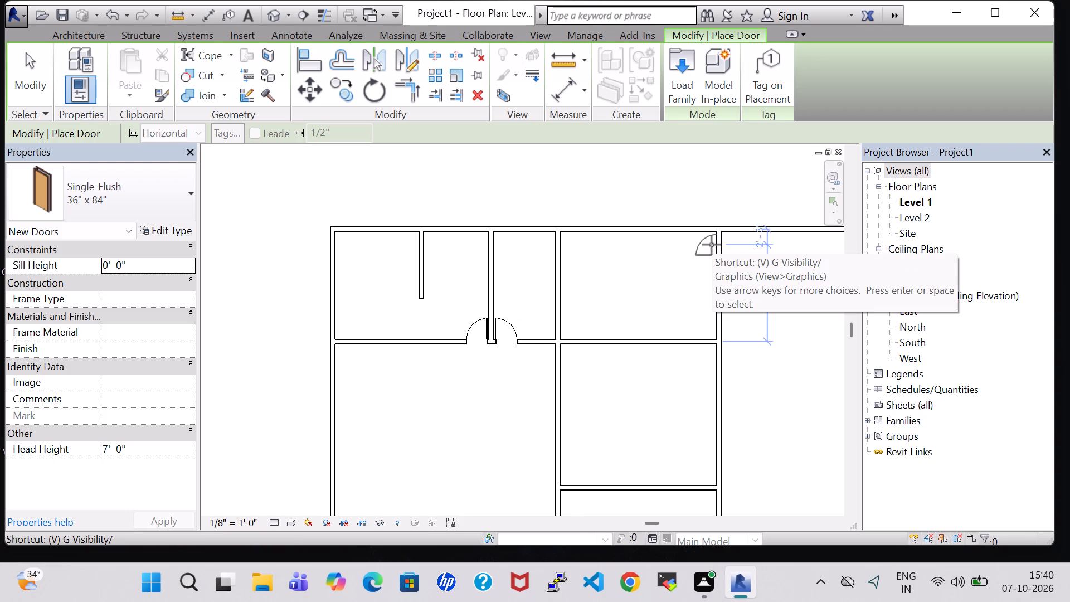
click(712, 245)
key(space)
key(space)
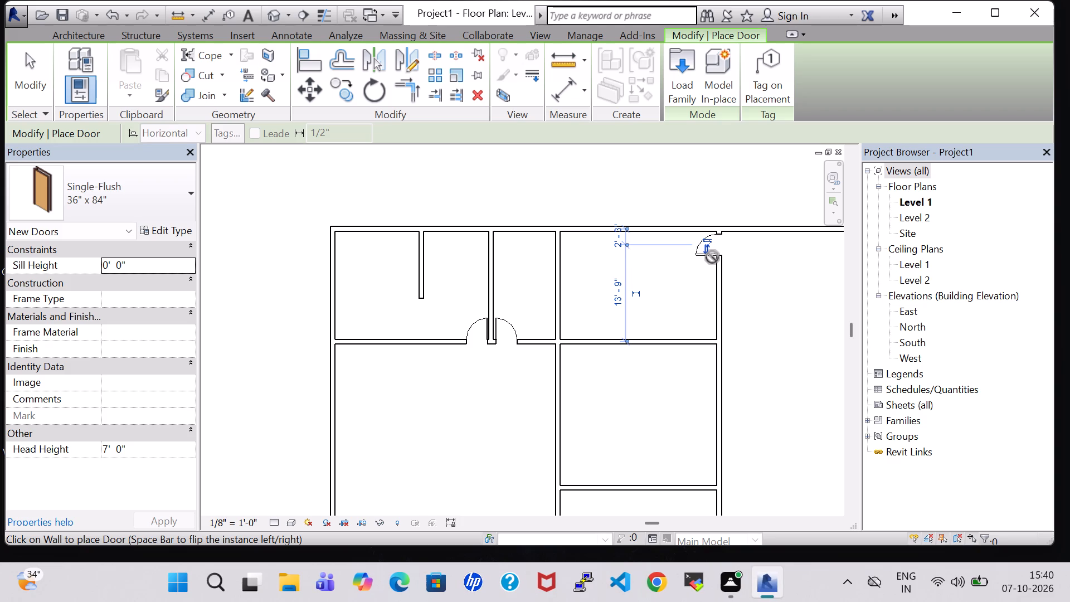
key(Escape)
key(Escape)
click(709, 252)
key(space)
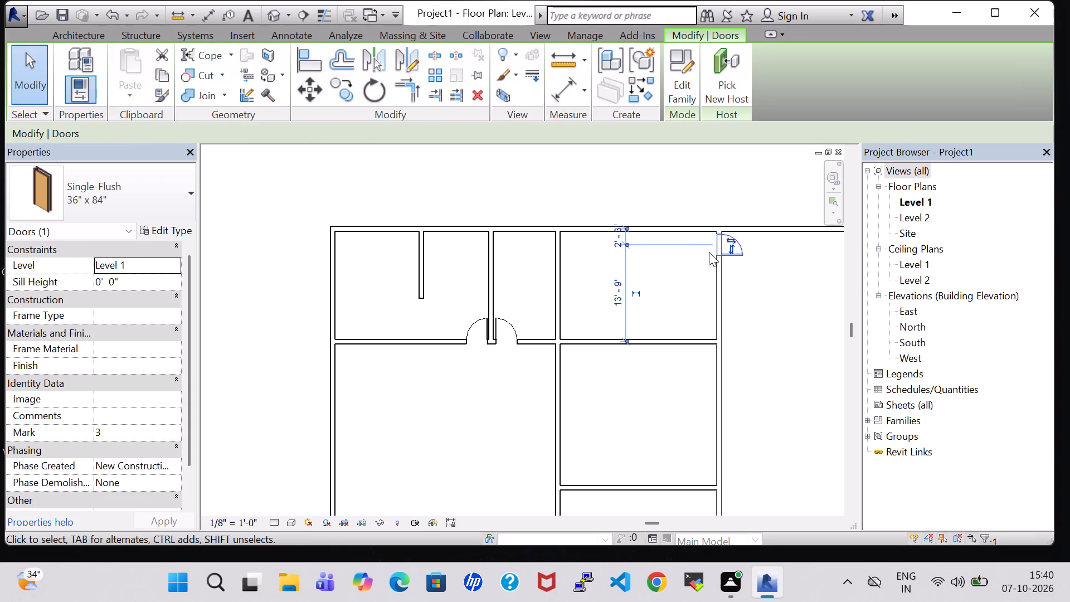
key(space)
key(space)
click(763, 297)
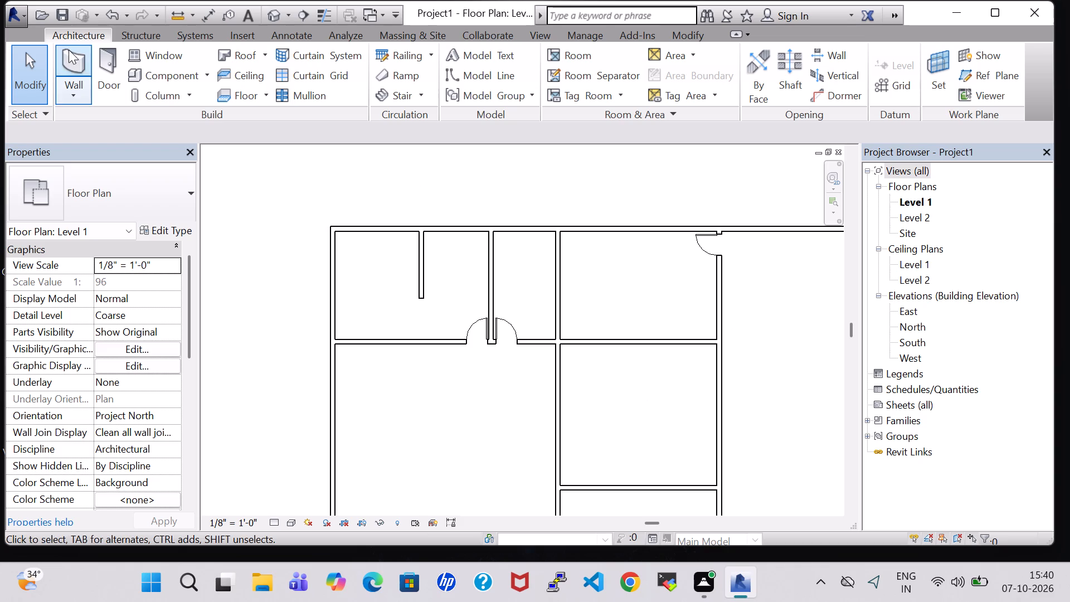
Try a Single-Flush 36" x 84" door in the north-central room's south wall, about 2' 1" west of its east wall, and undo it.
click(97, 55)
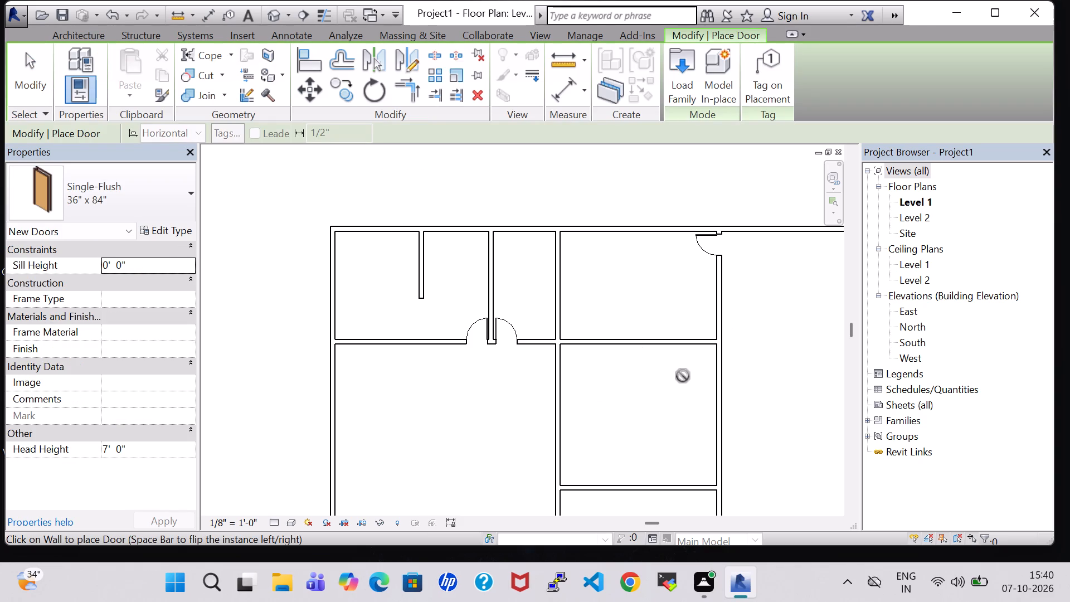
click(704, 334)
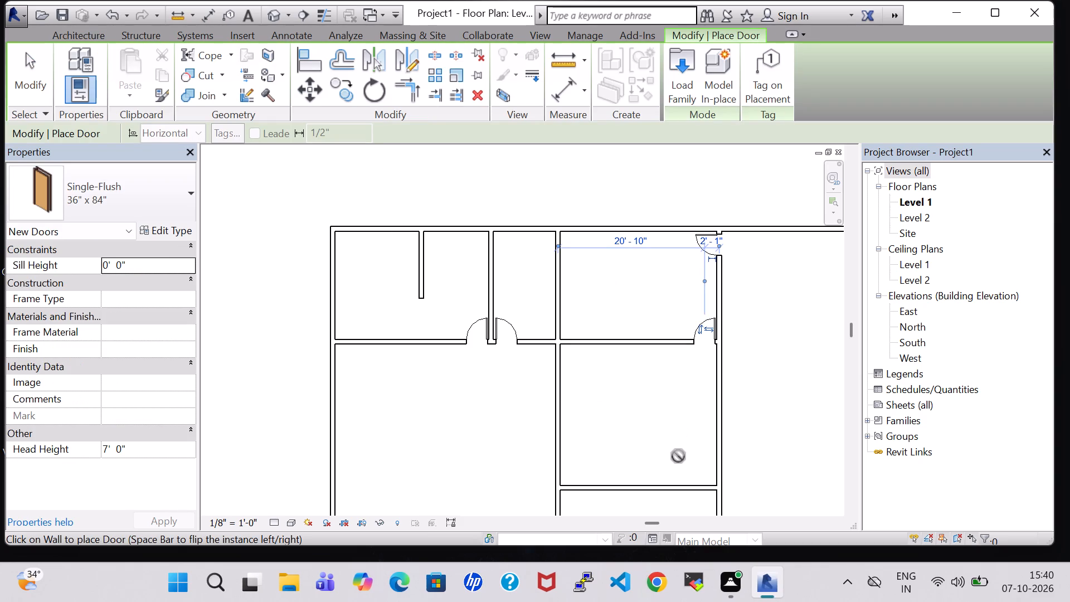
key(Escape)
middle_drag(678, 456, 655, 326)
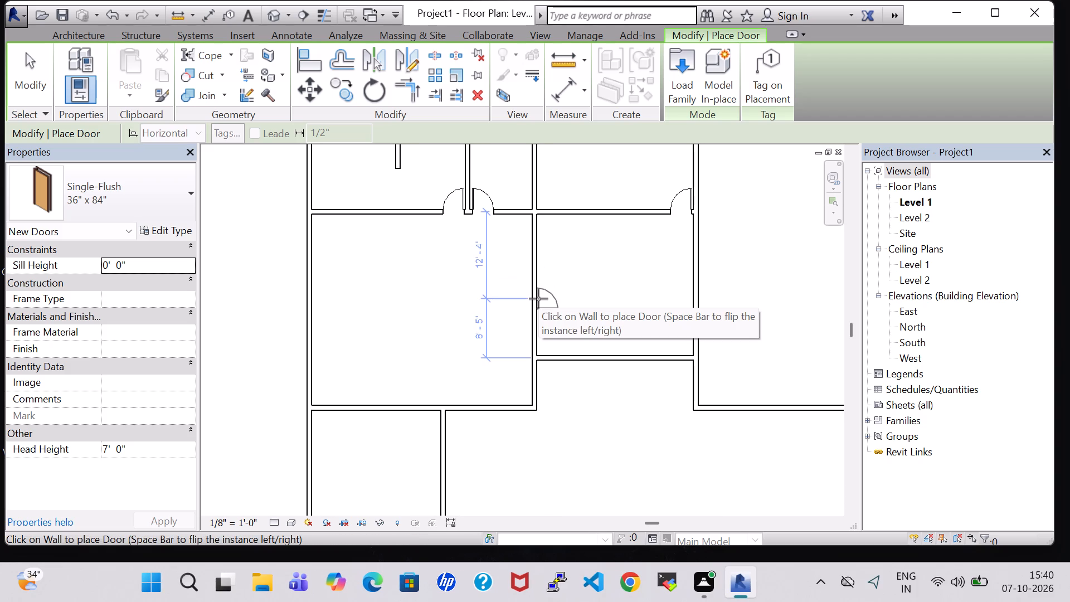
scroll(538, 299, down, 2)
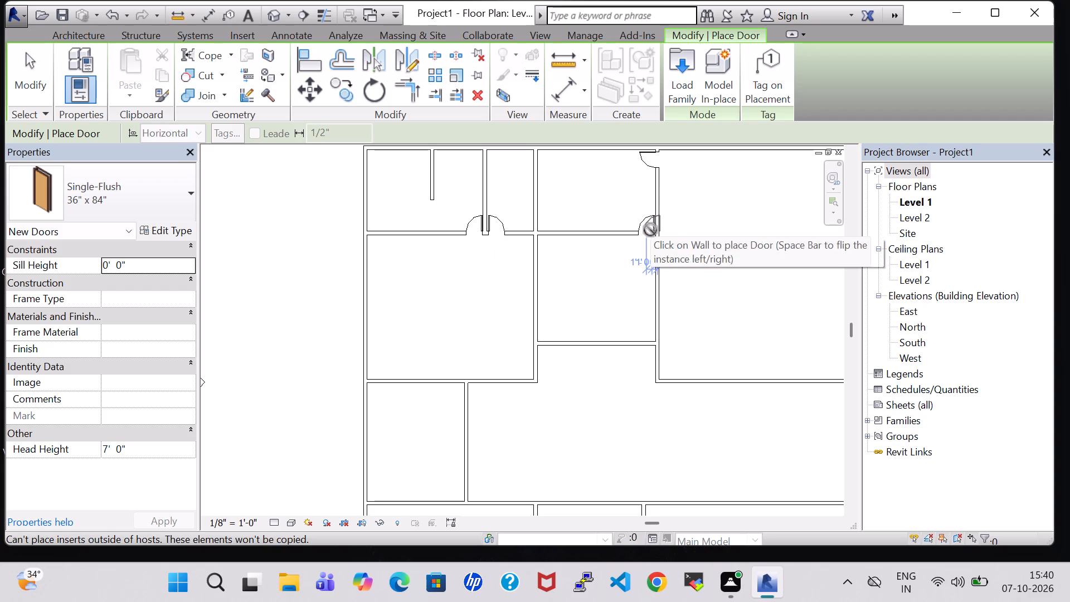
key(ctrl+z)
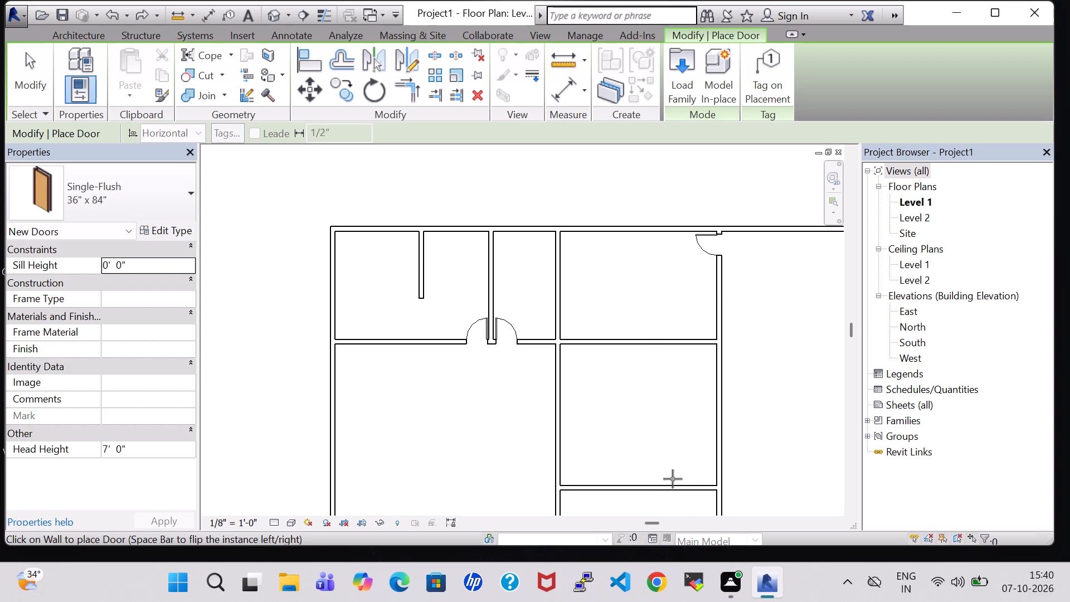
Place a Single-Flush 36" x 84" door in the south wall of the room below the north-central room, about 2' 2" from its east wall.
click(704, 487)
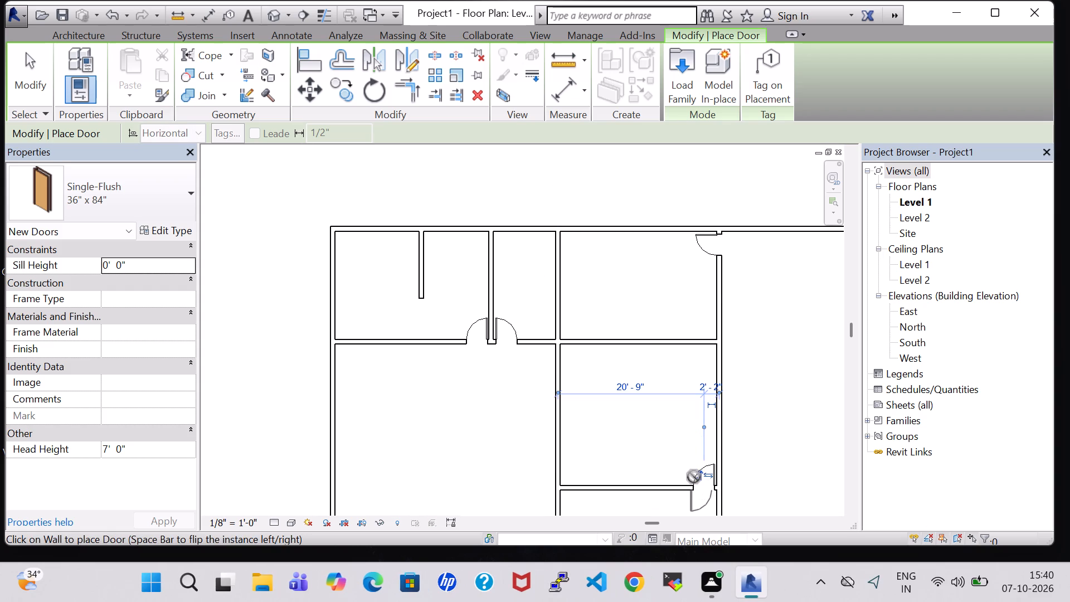
key(Escape)
Place a Single-Flush 36" x 84" door in the alcove's east wall, about 2' 1" from its south end, swinging into the northeast room.
scroll(675, 433, down, 3)
middle_drag(675, 433, 664, 321)
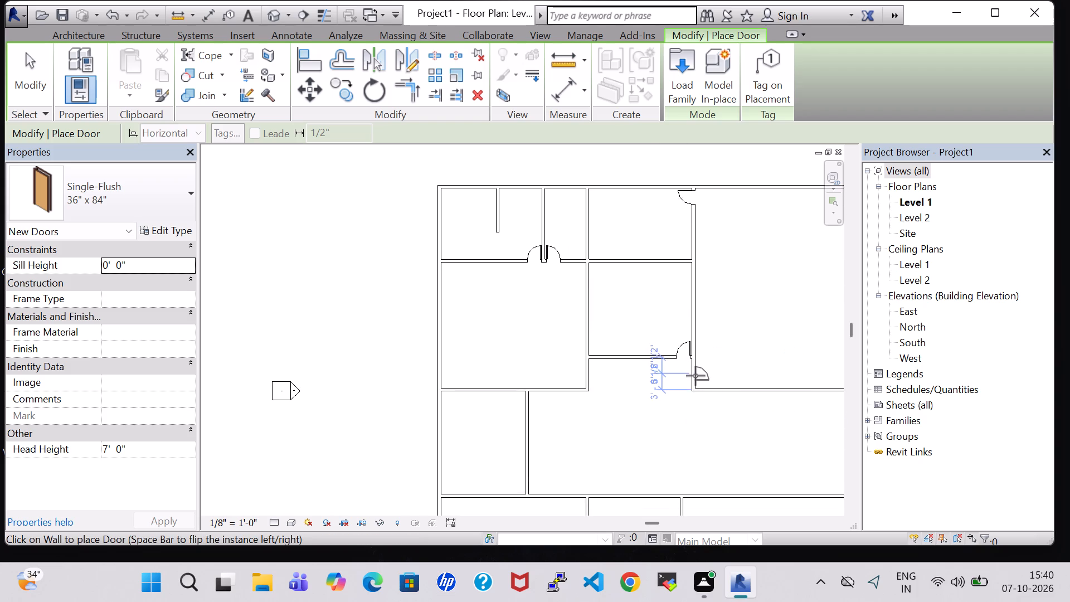
scroll(695, 381, up, 9)
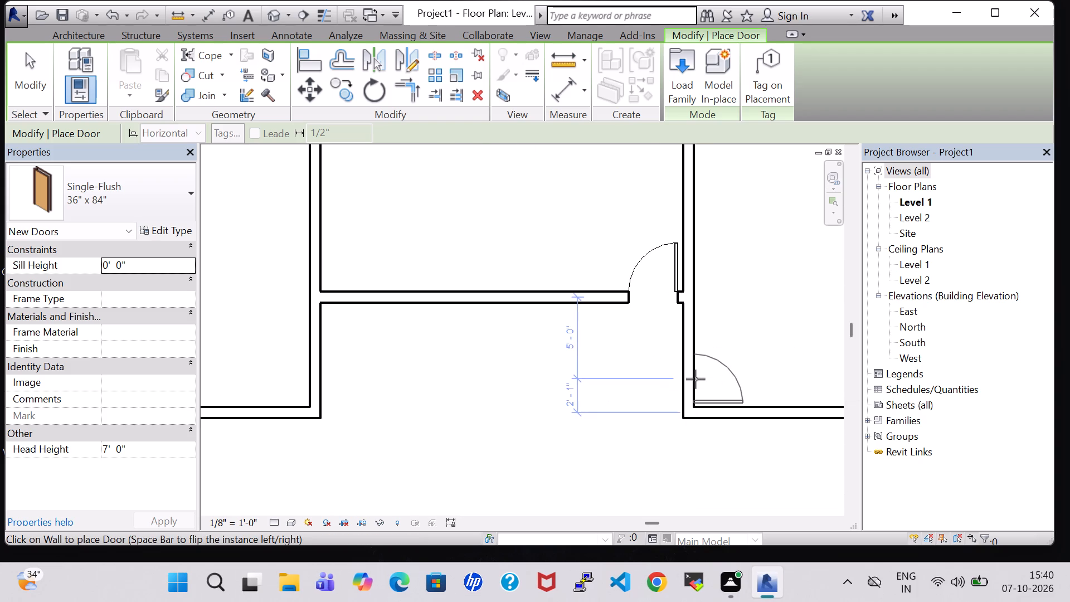
click(695, 379)
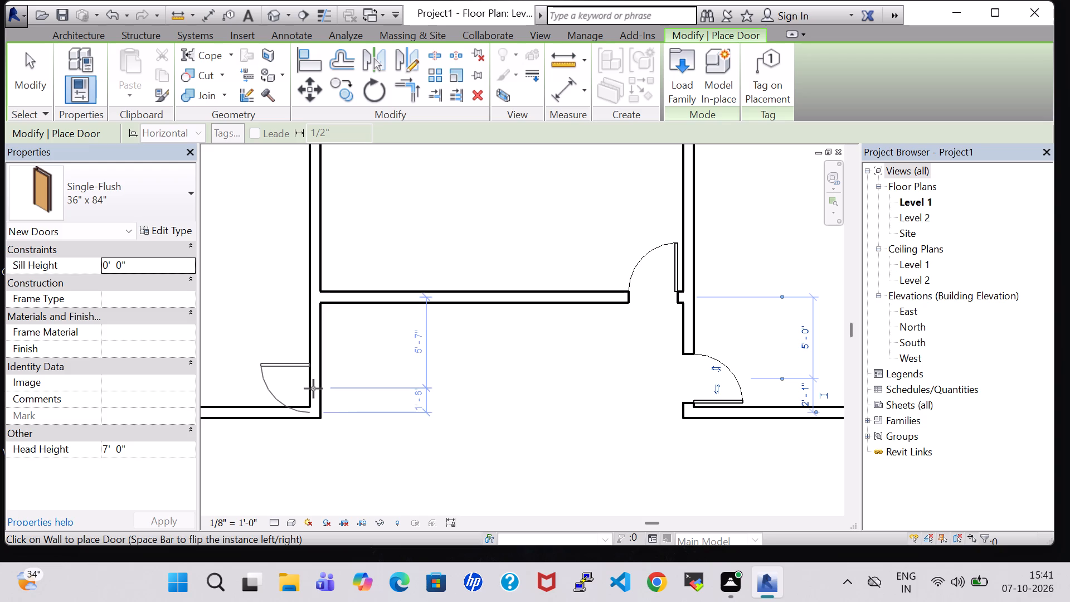
Place a mirrored Single-Flush 36" x 84" door opposite in the alcove's west wall, hinged south and swinging into the western room.
key(space)
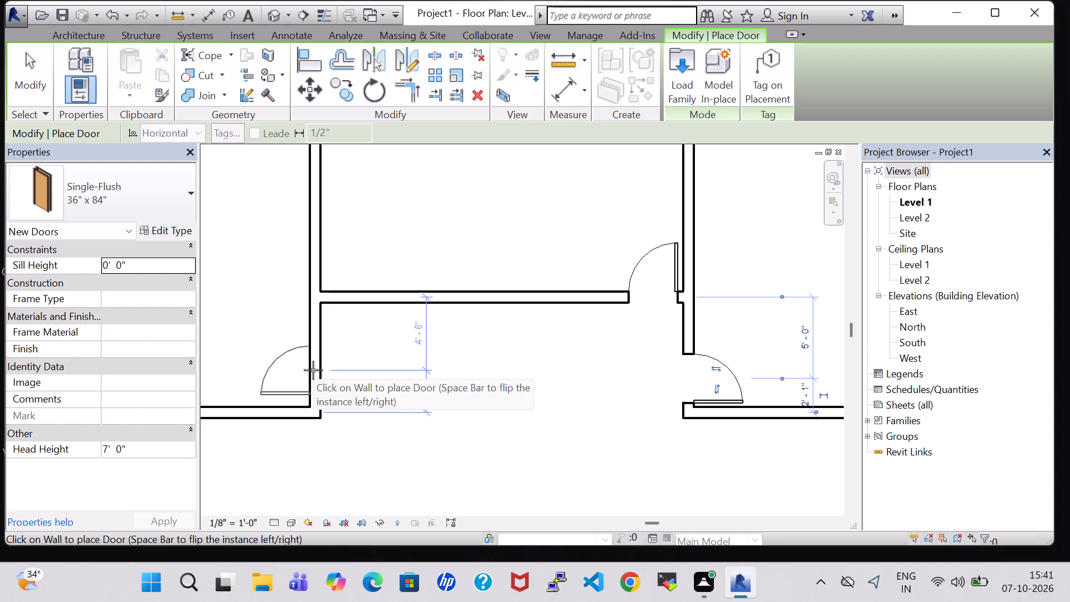
click(313, 377)
key(Escape)
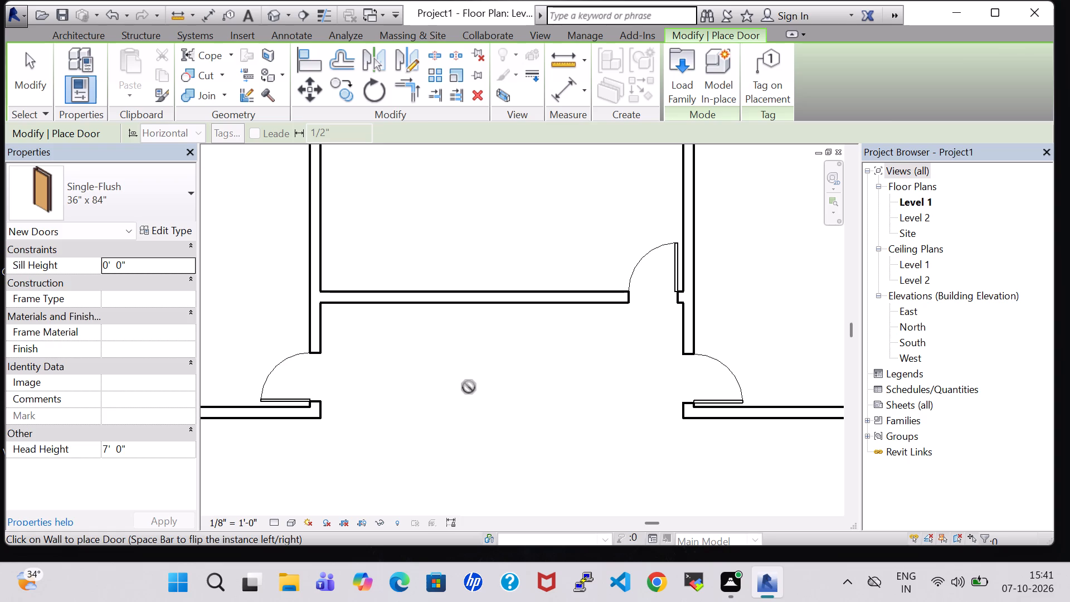
key(Escape)
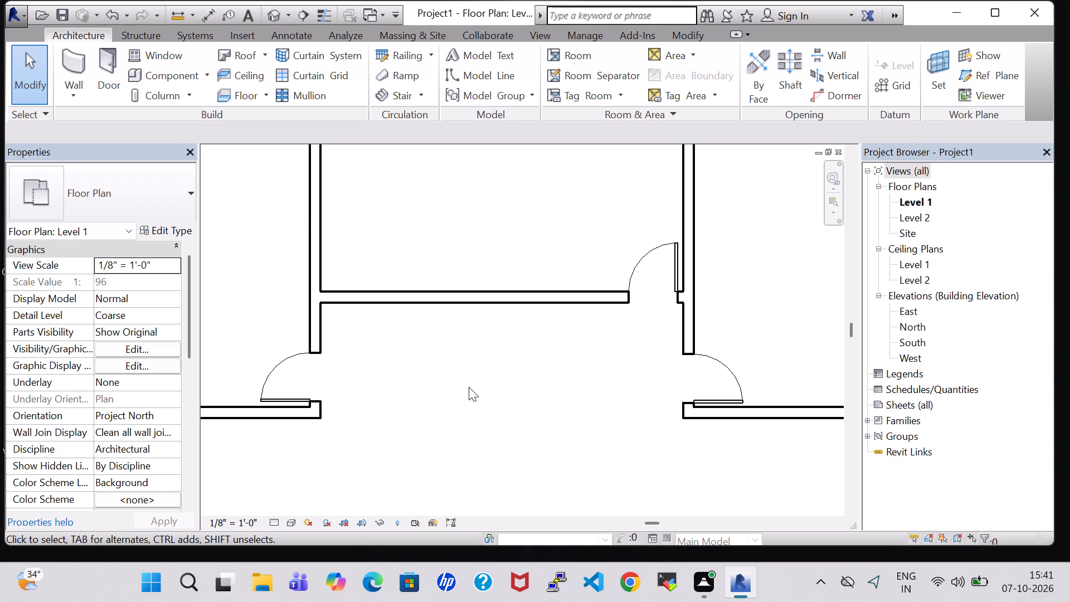
Draw a 10' high Generic - 8" north-south partition across the large central room, about 11' 1" east of the alcove's east wall.
scroll(469, 387, down, 1)
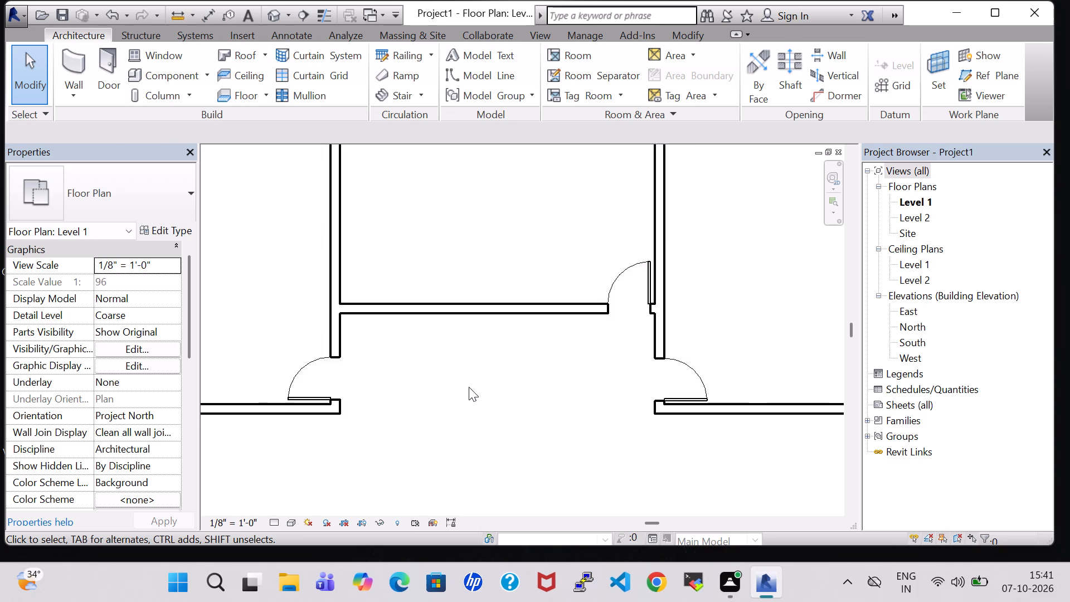
scroll(469, 387, down, 1)
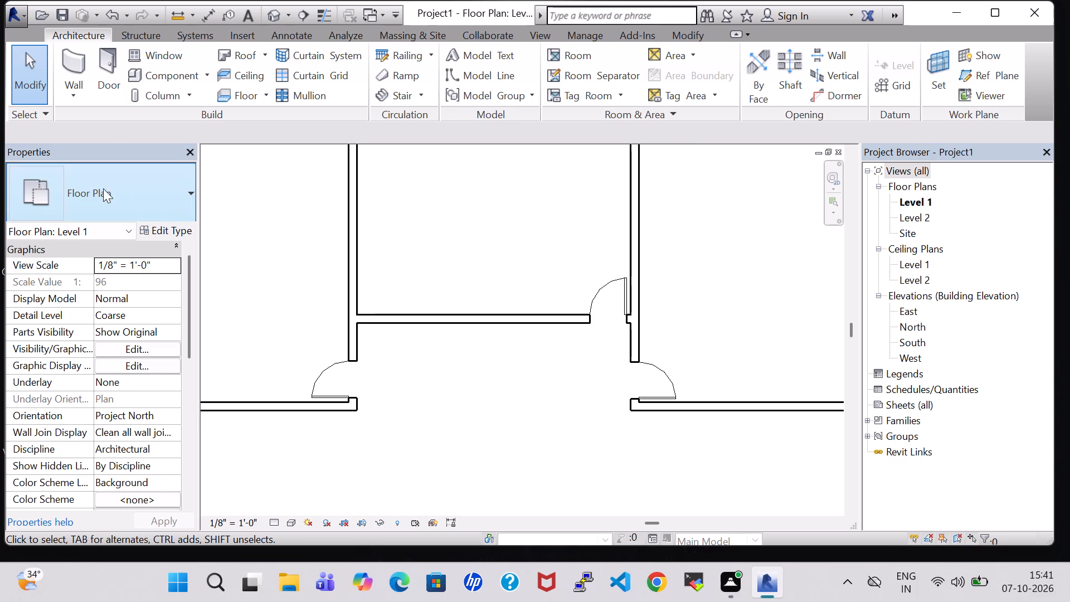
scroll(450, 343, down, 2)
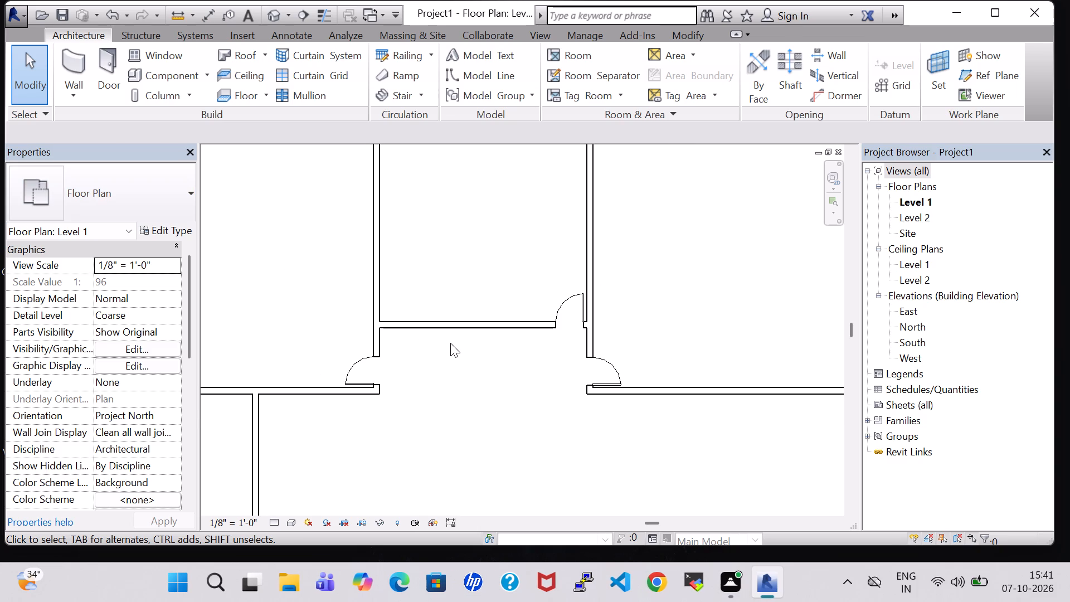
scroll(450, 343, down, 3)
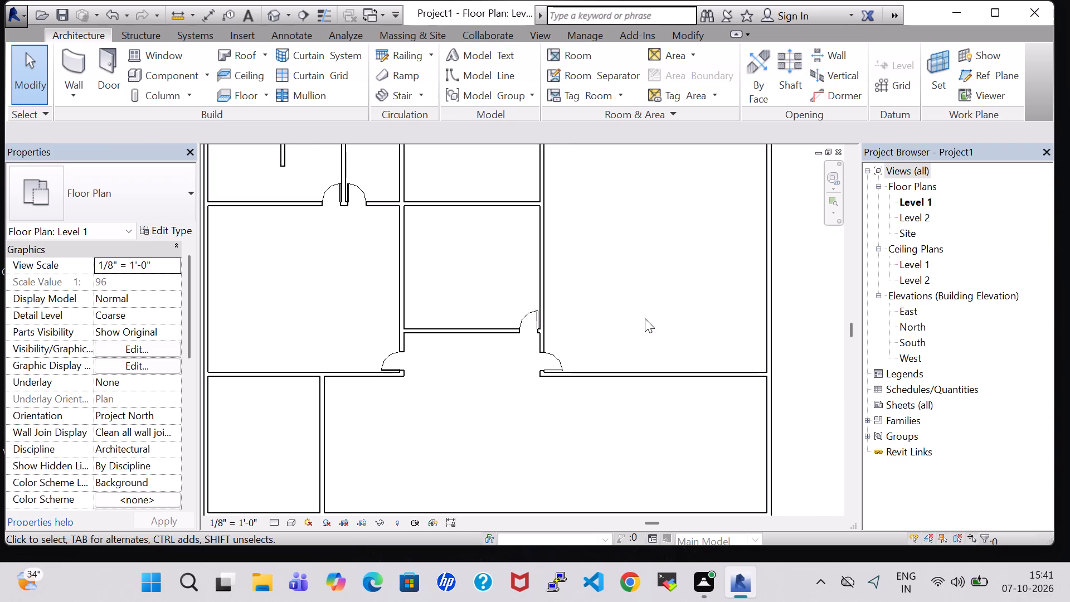
scroll(674, 332, down, 1)
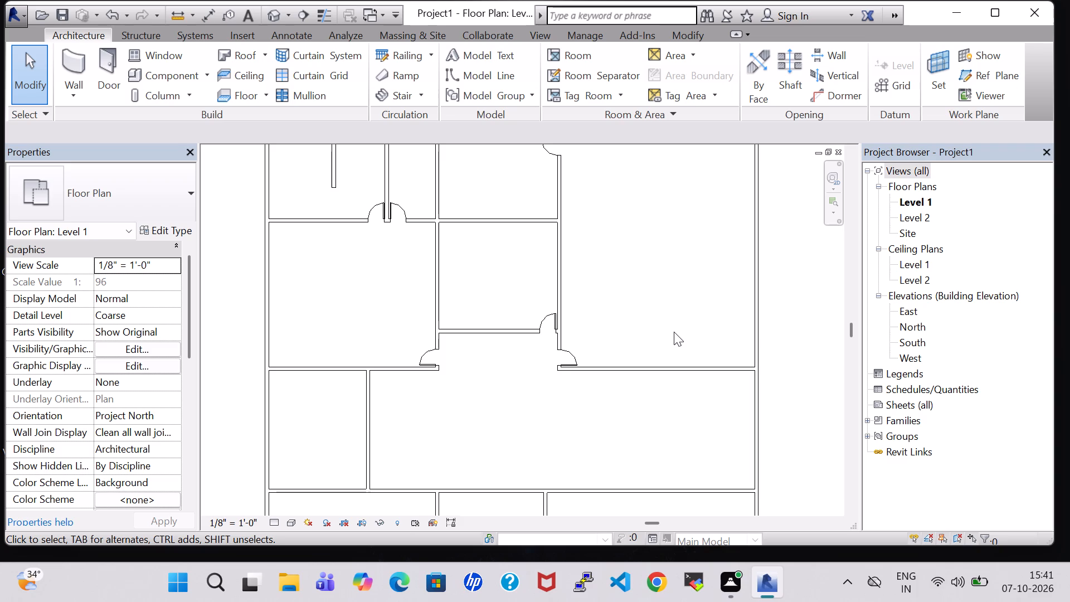
scroll(674, 332, down, 1)
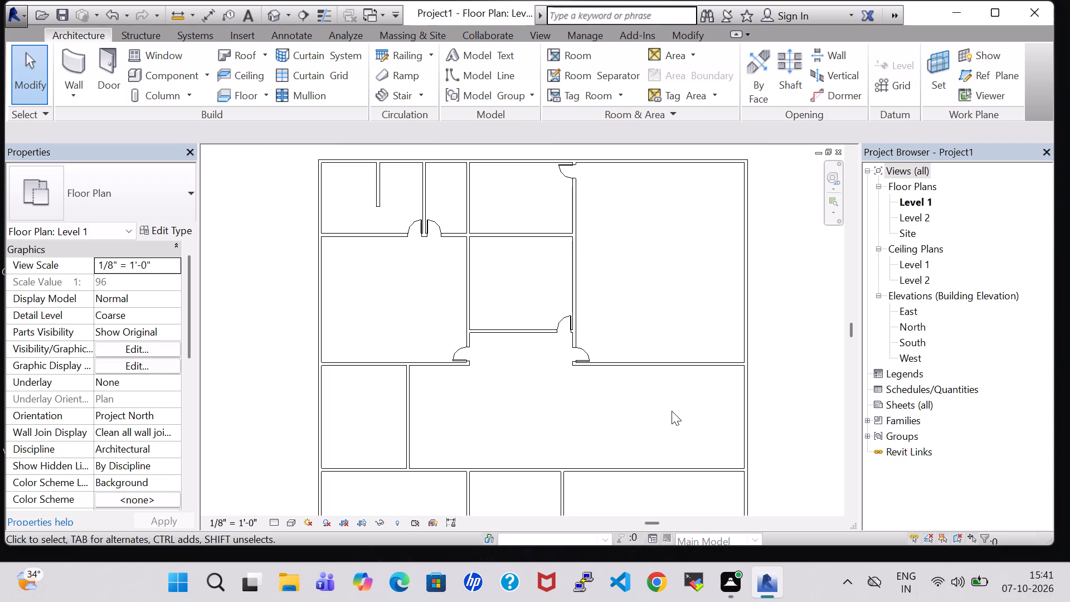
click(79, 64)
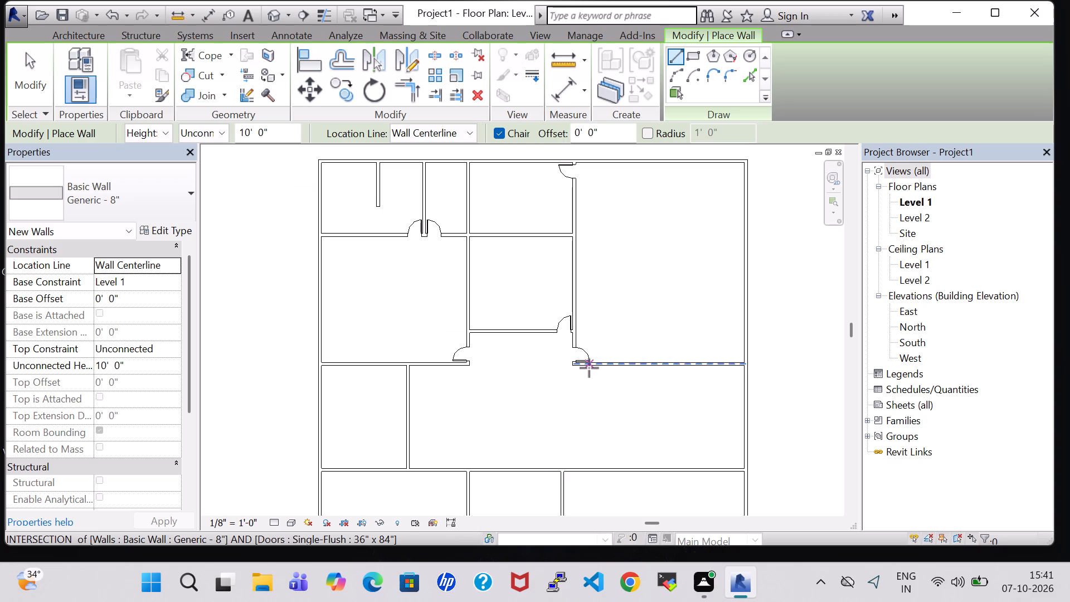
click(625, 366)
click(626, 466)
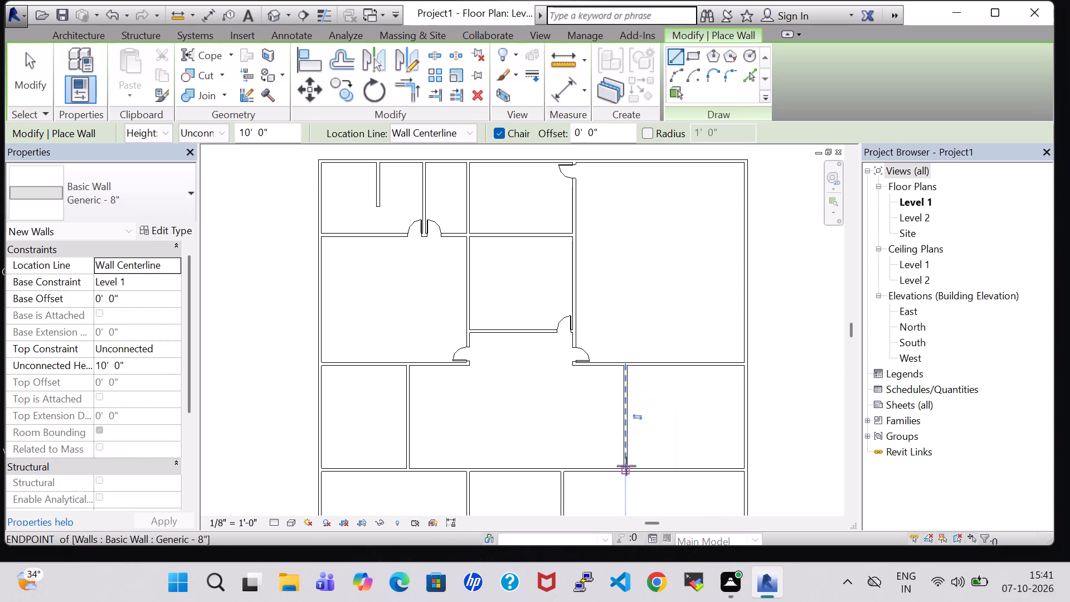
key(Escape)
key(Escape)
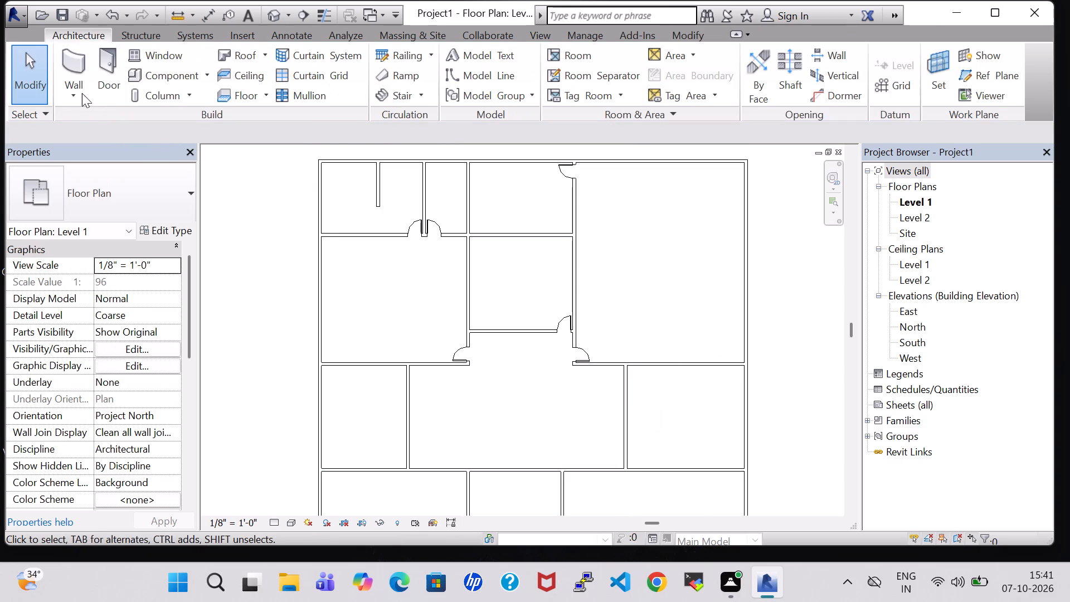
Place a Single-Flush 36" x 84" door in the new partition, about 2' 2" north of the room's south wall, swinging east.
click(108, 55)
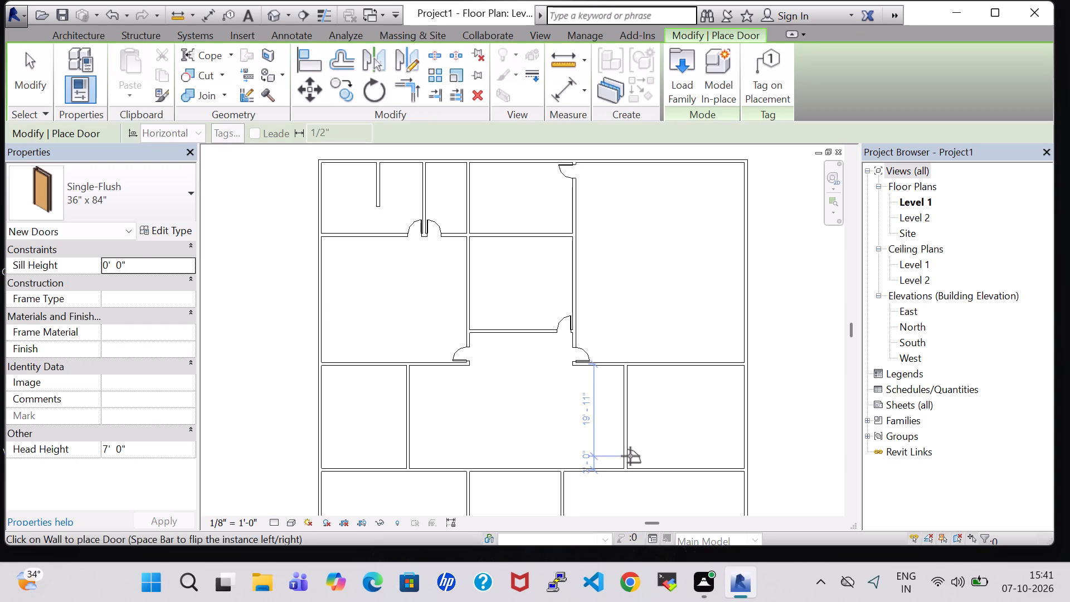
scroll(630, 456, up, 8)
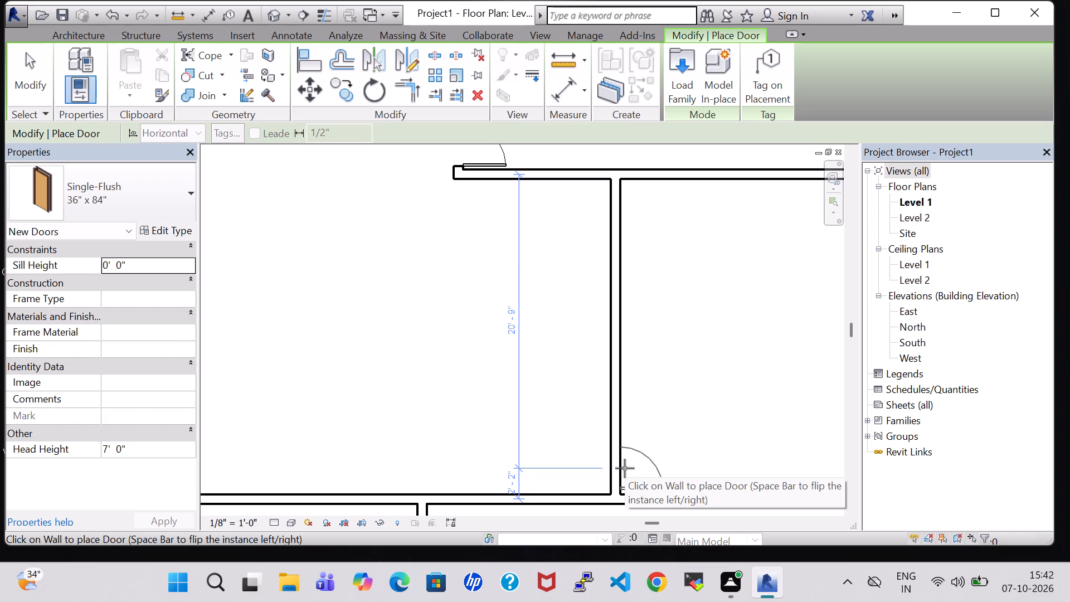
click(625, 468)
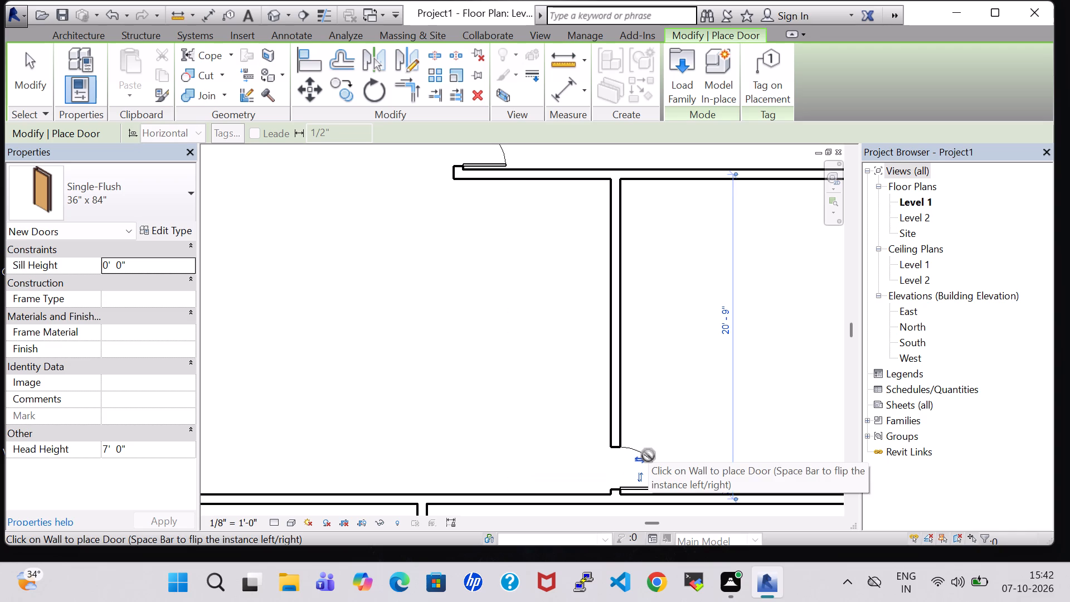
key(Escape)
key(Escape)
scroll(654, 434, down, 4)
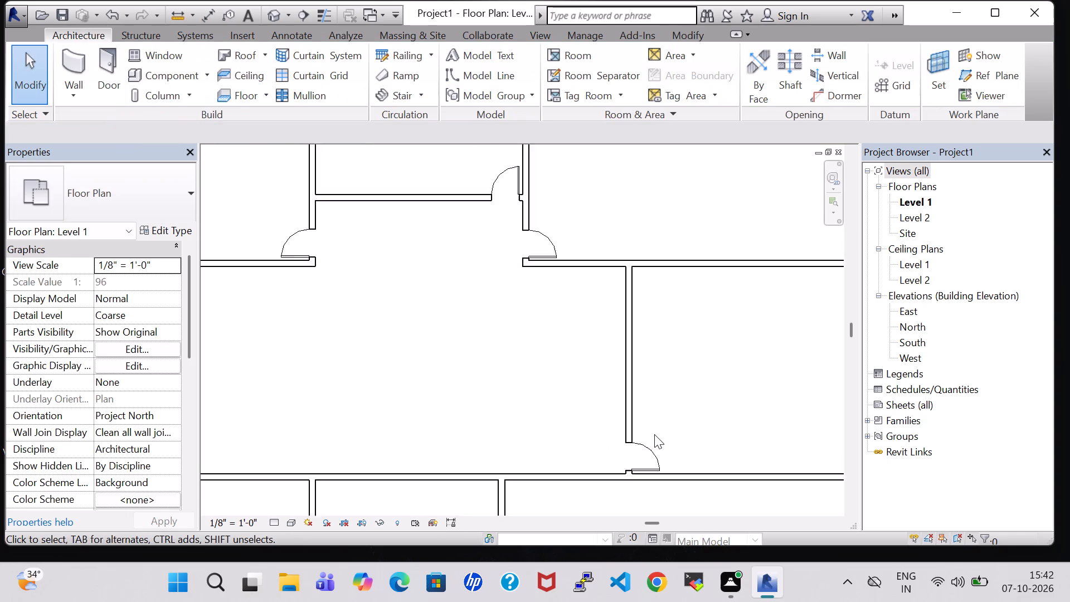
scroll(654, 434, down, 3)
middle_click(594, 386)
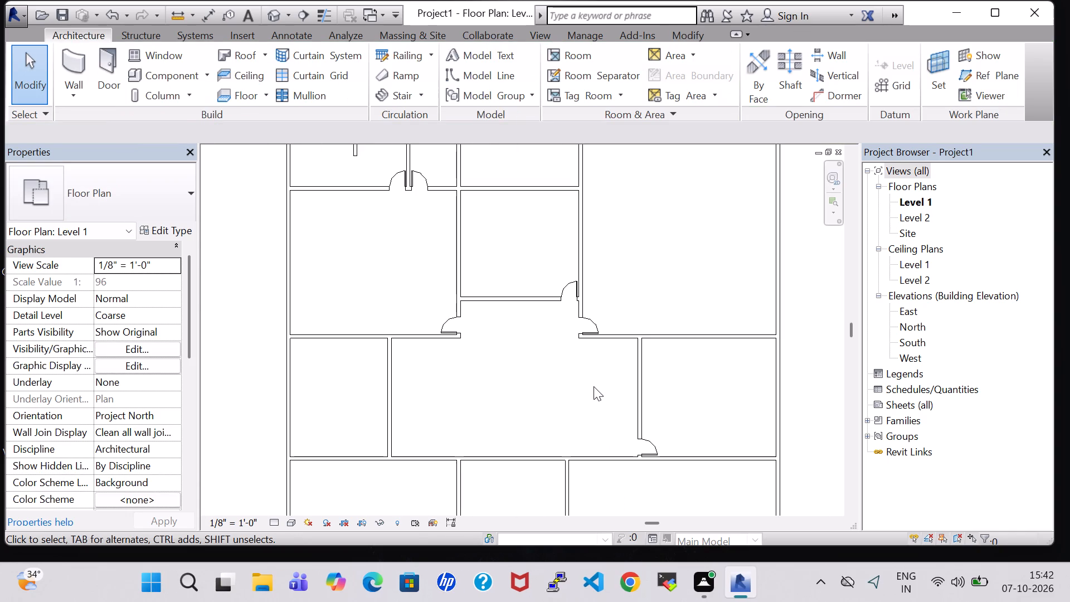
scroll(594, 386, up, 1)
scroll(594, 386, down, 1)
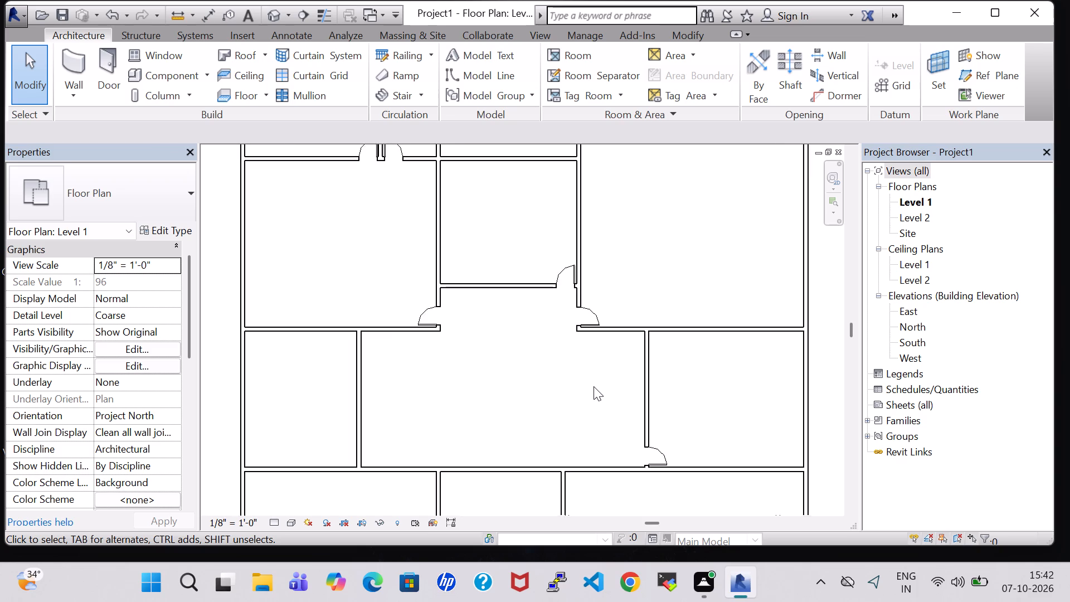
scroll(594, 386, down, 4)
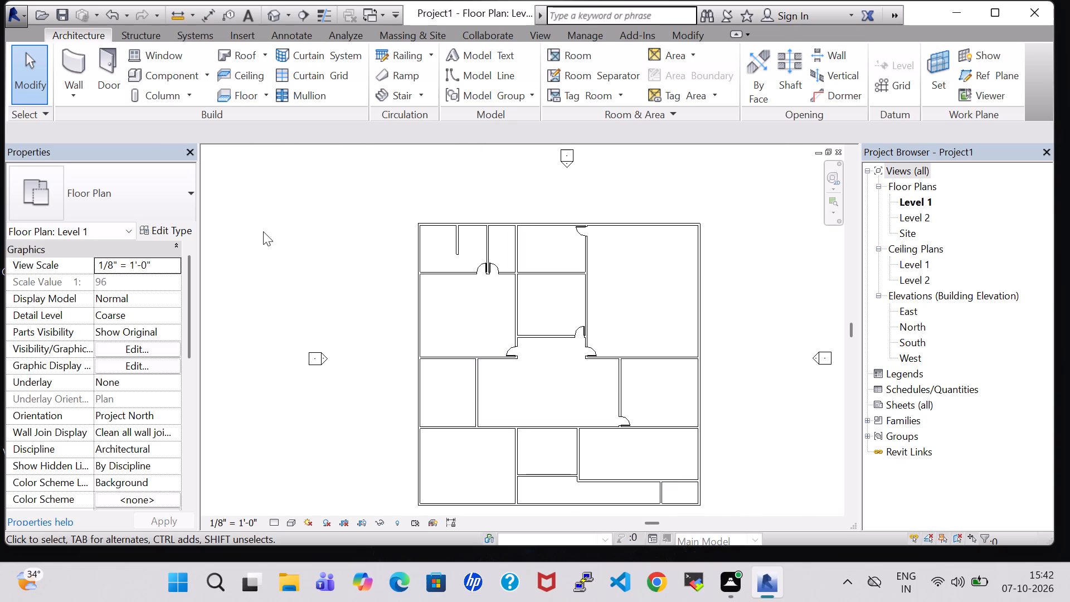
Load the M_Door-Double-Flush_Panel family, type 1700 x 2000mm, from the Doors folder of the US Metric library.
click(106, 56)
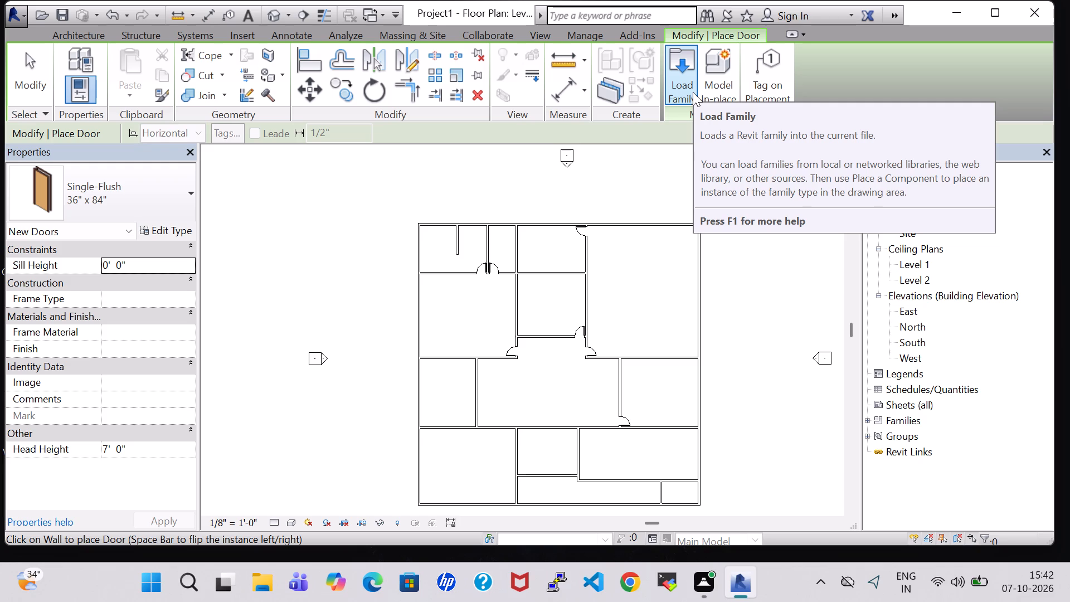
click(682, 87)
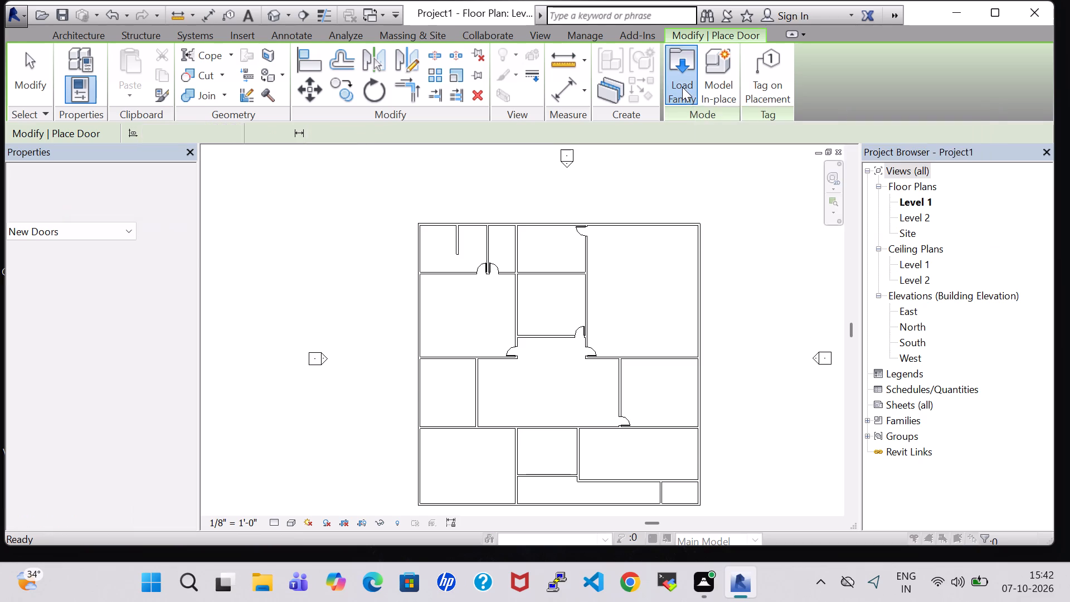
scroll(620, 292, down, 5)
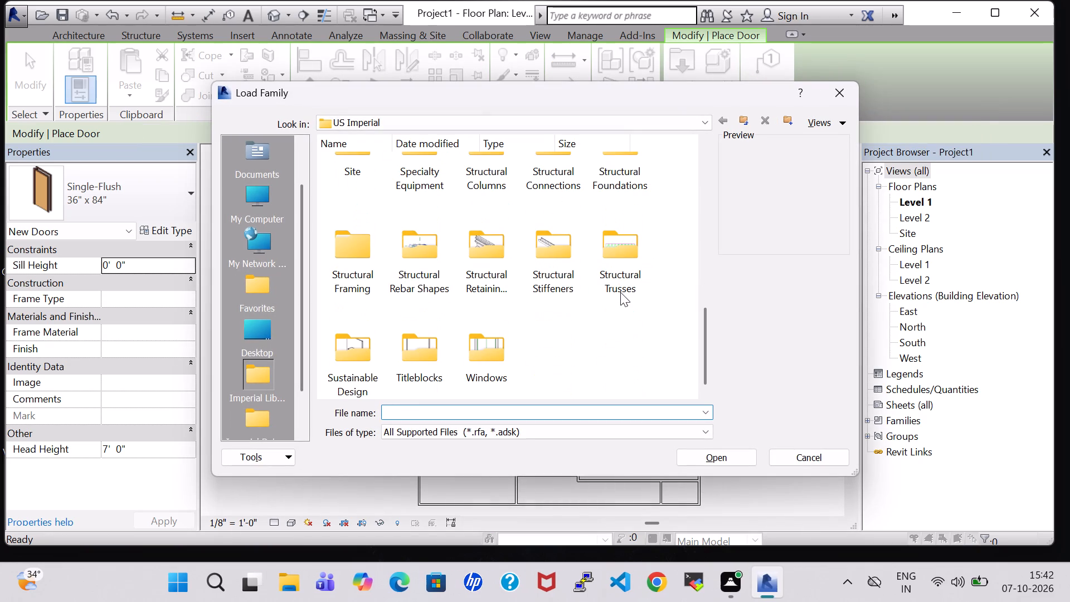
scroll(430, 270, up, 12)
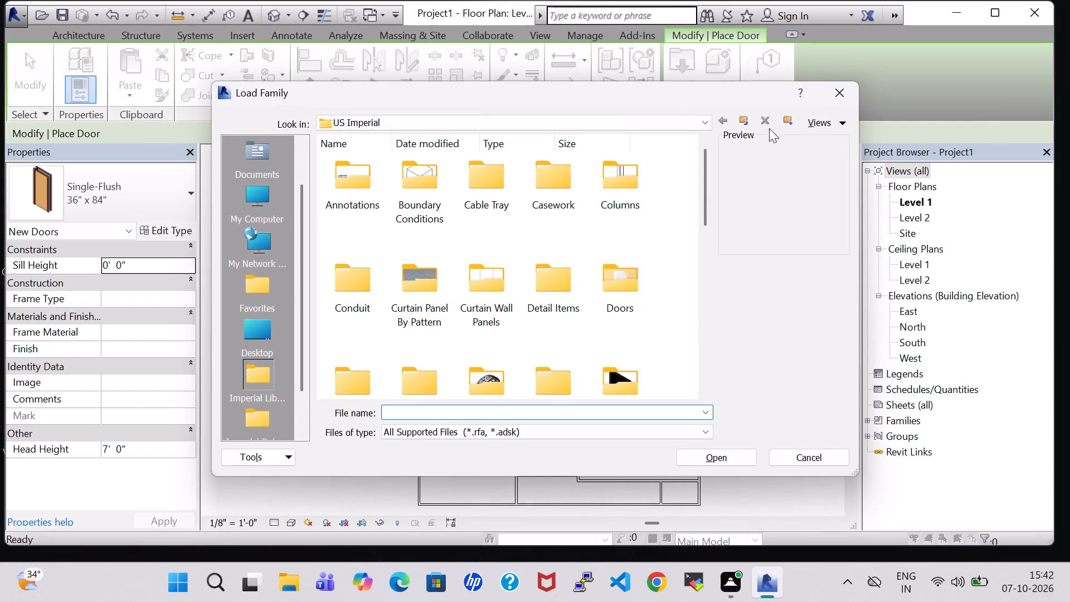
click(692, 121)
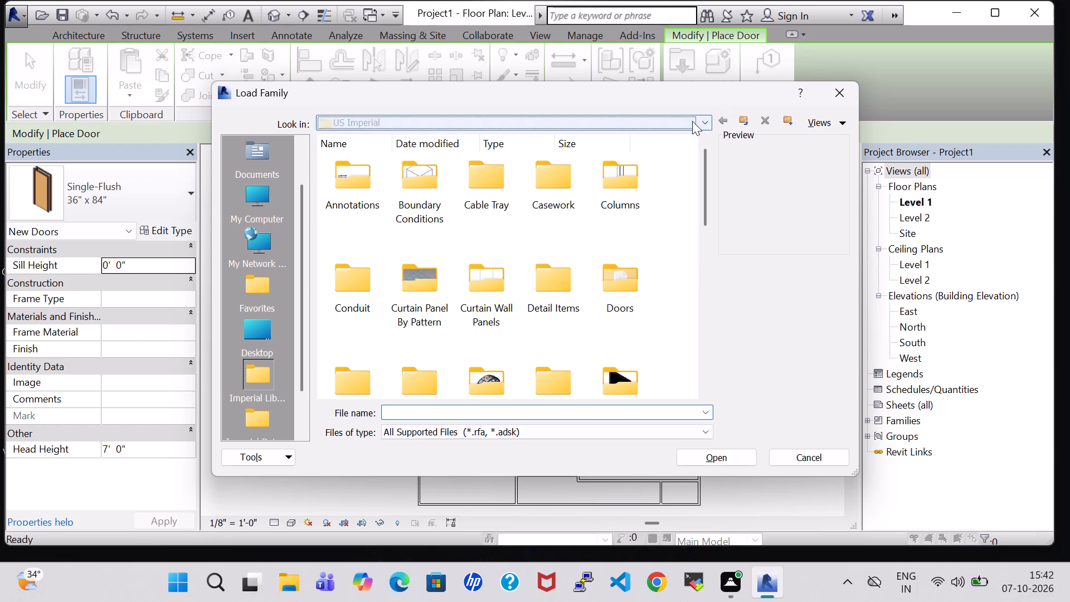
click(558, 179)
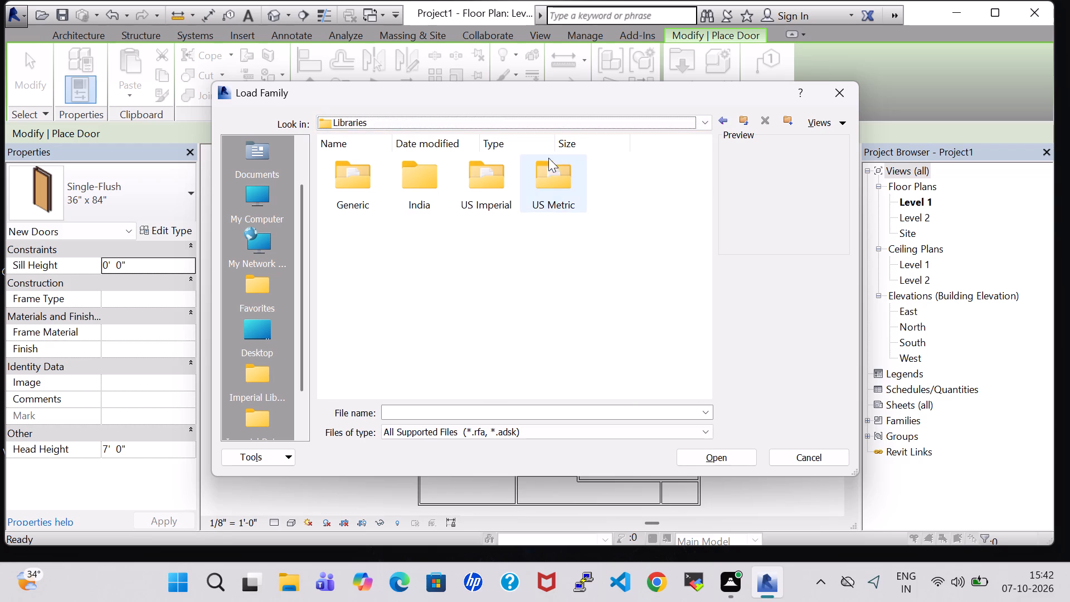
double_click(555, 195)
scroll(576, 285, down, 1)
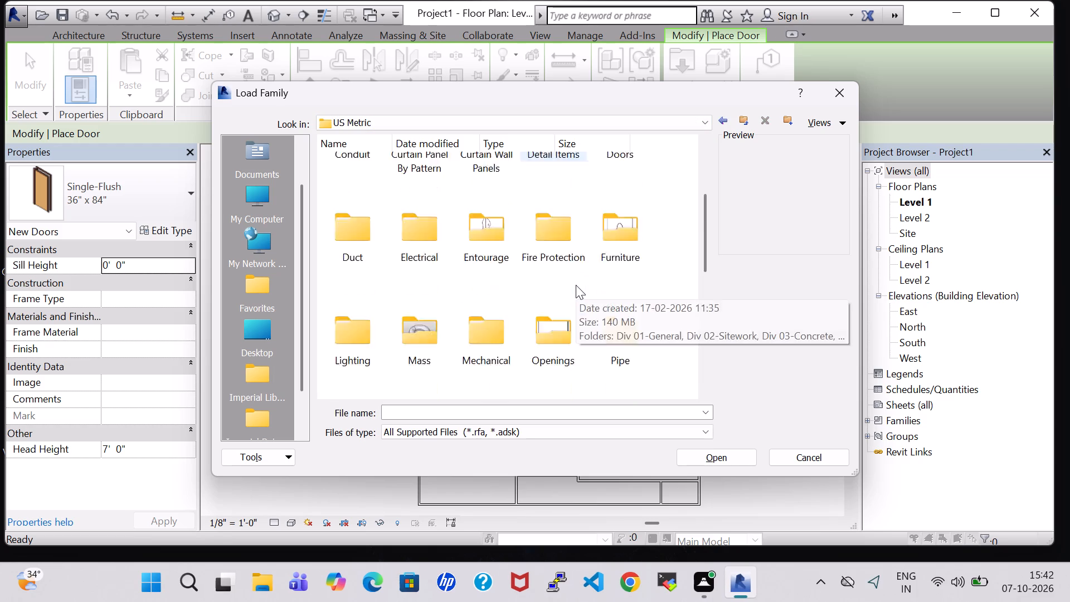
scroll(576, 285, down, 4)
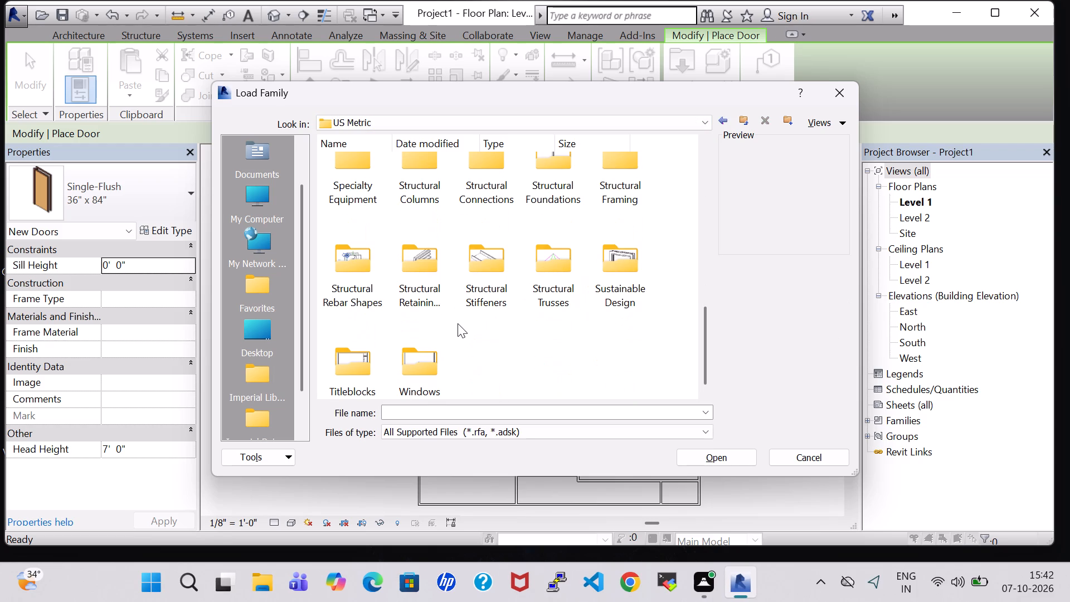
scroll(458, 323, up, 3)
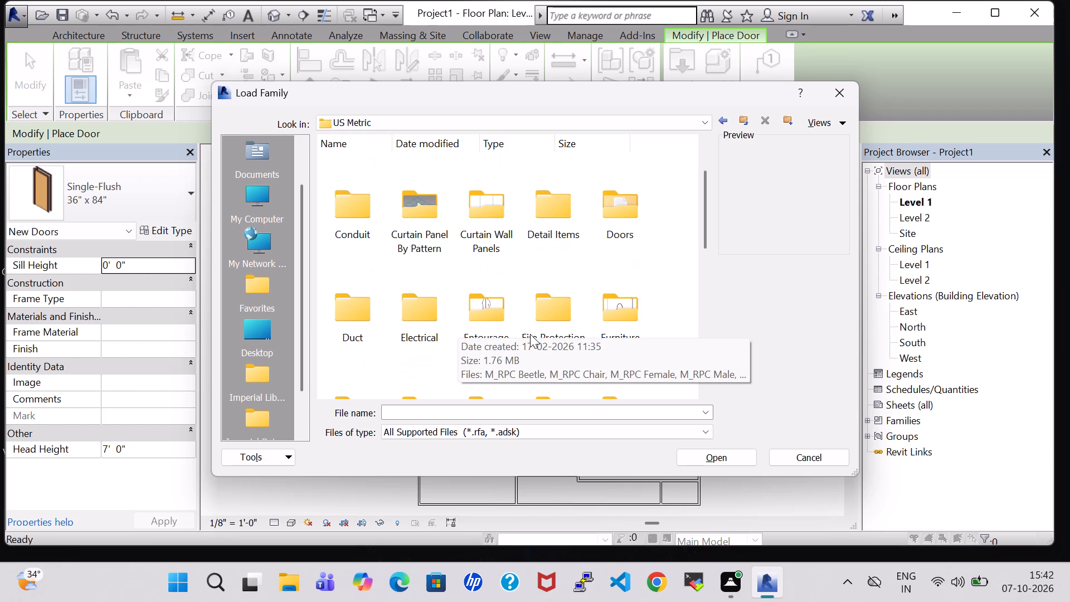
double_click(632, 216)
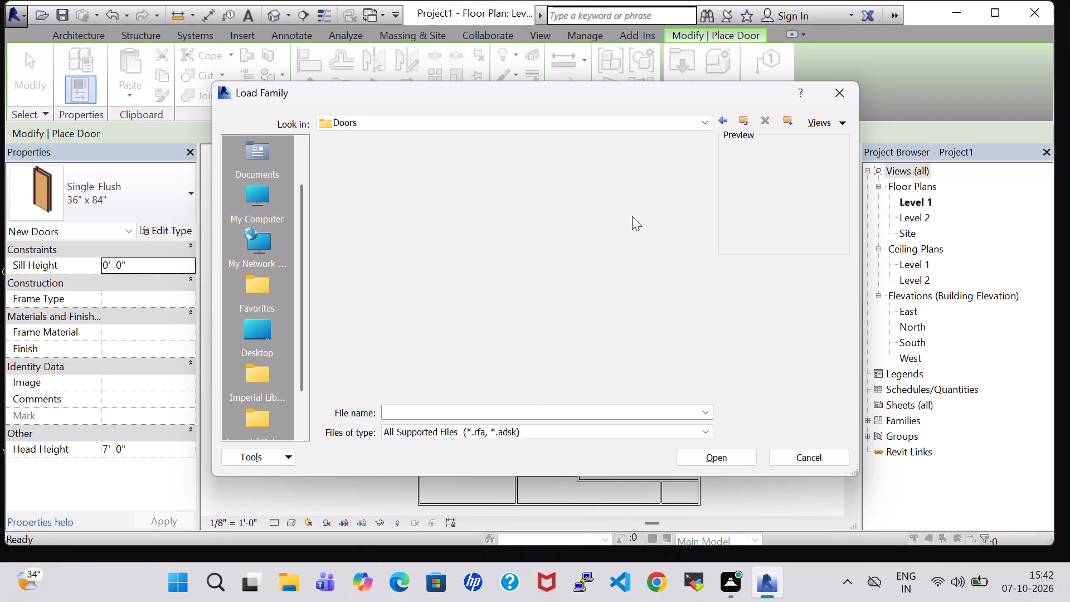
click(419, 276)
click(753, 462)
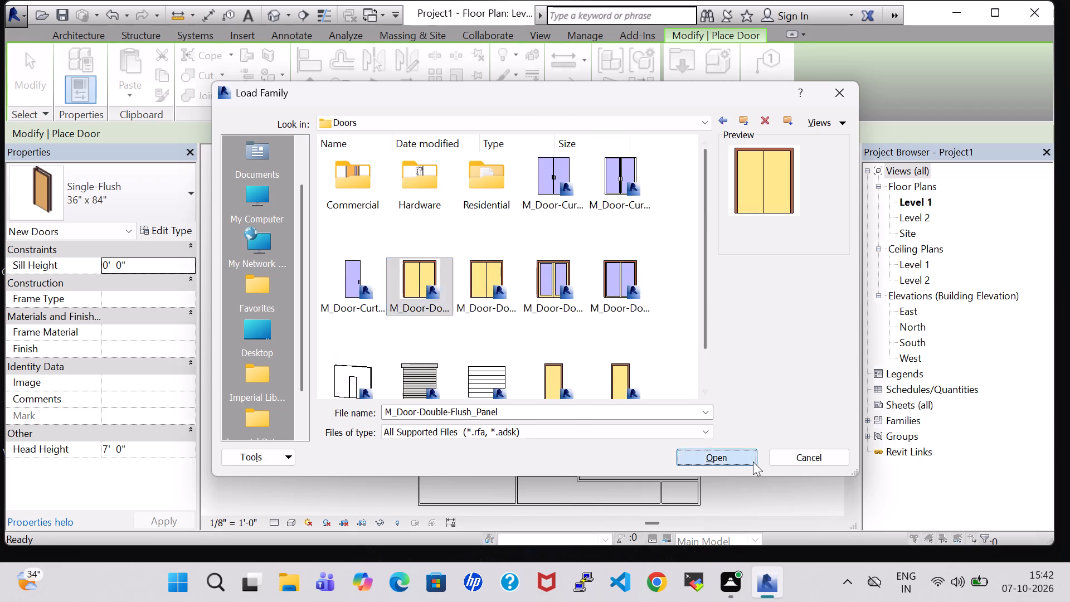
click(630, 351)
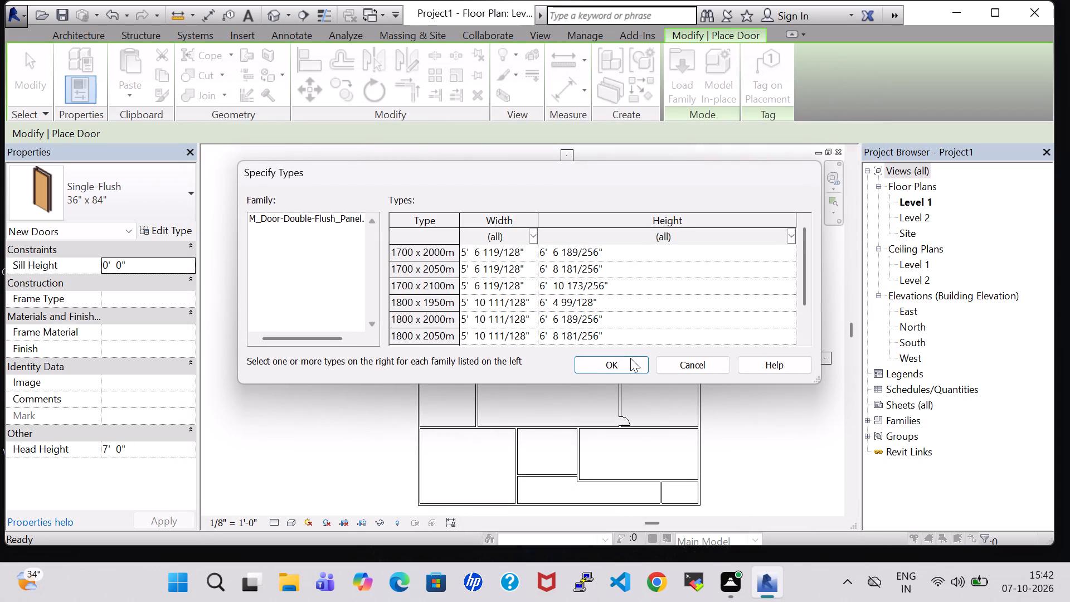
click(630, 358)
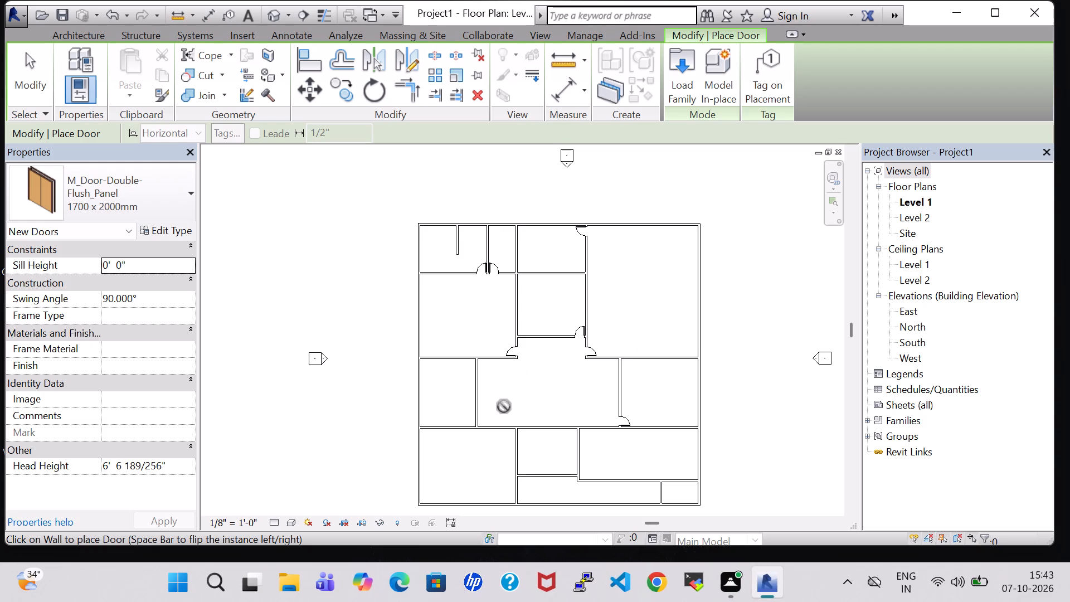
Place the 1700 x 2000mm double-flush door in the central room's south wall, about 9' 6" east of its west partition, swinging north.
scroll(498, 421, up, 8)
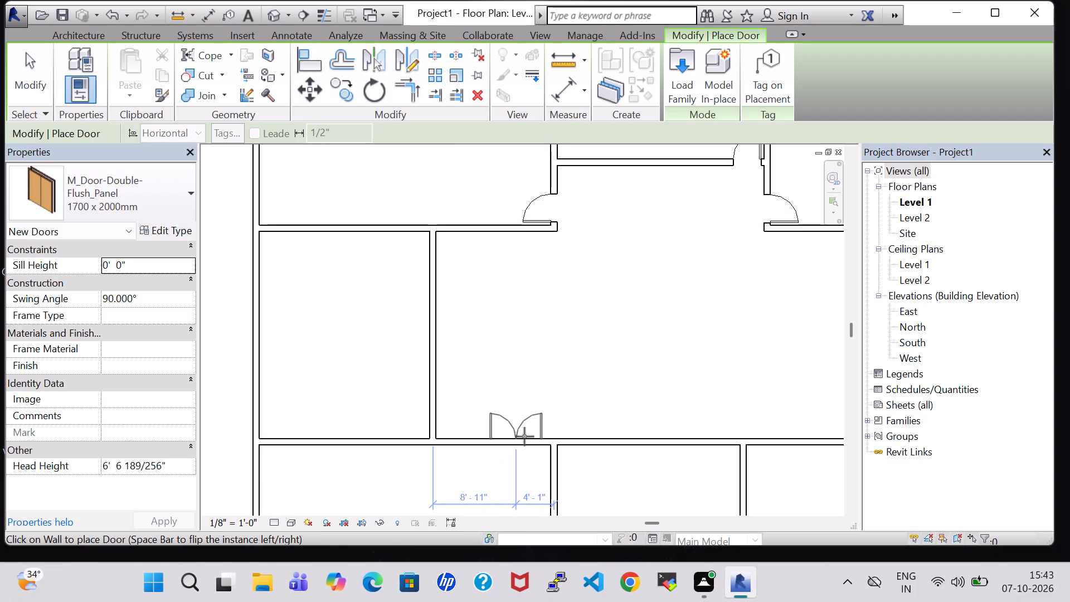
click(521, 436)
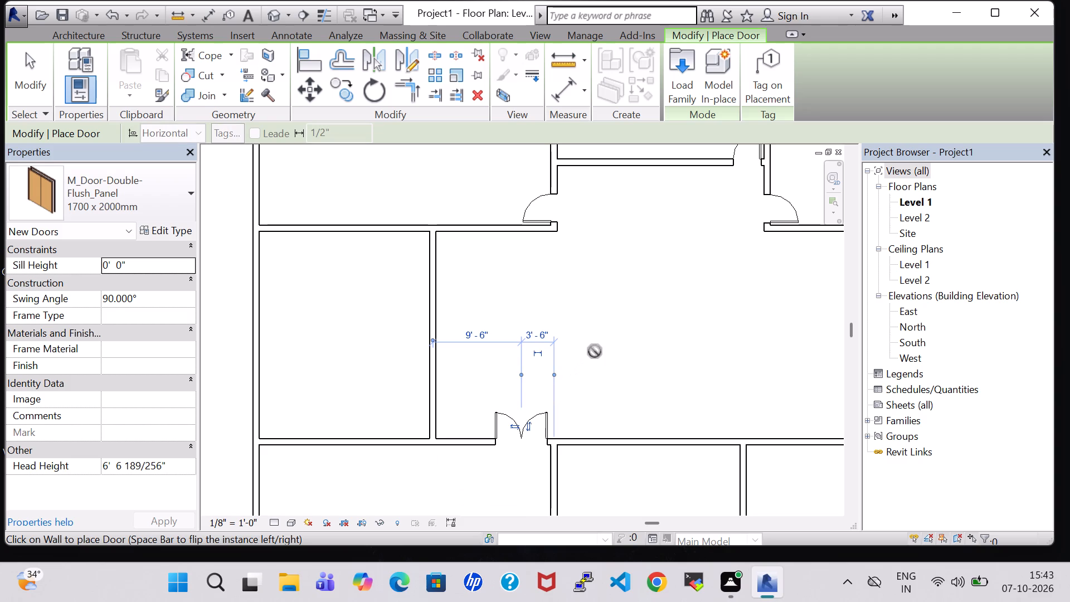
key(Escape)
key(Escape)
Split the central room's west partition about 7' from its north end and about 6' 2" from its south end.
scroll(601, 338, down, 4)
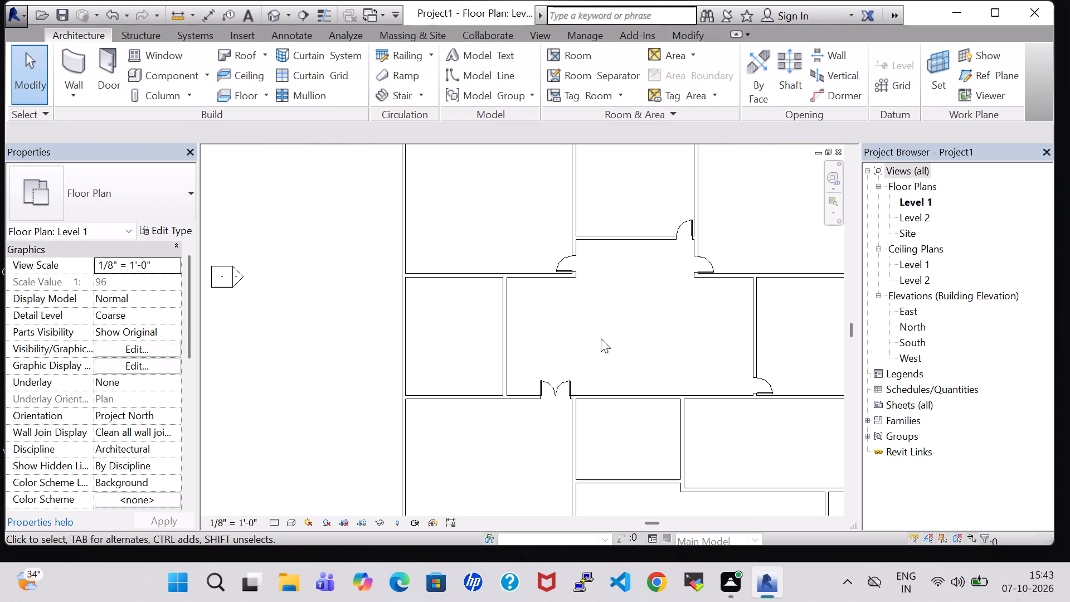
scroll(601, 338, down, 1)
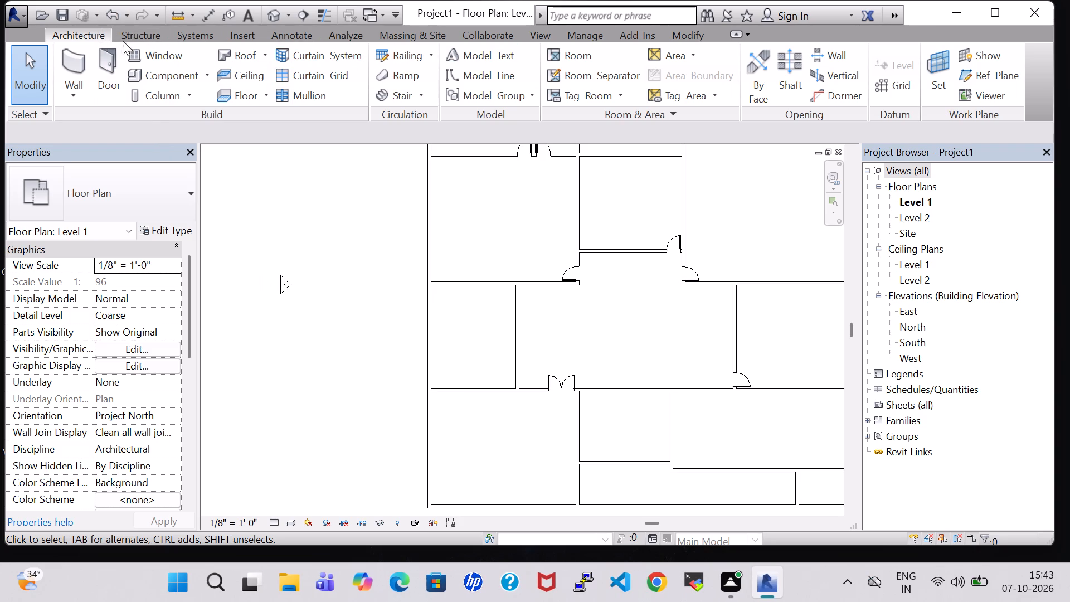
click(139, 40)
click(109, 30)
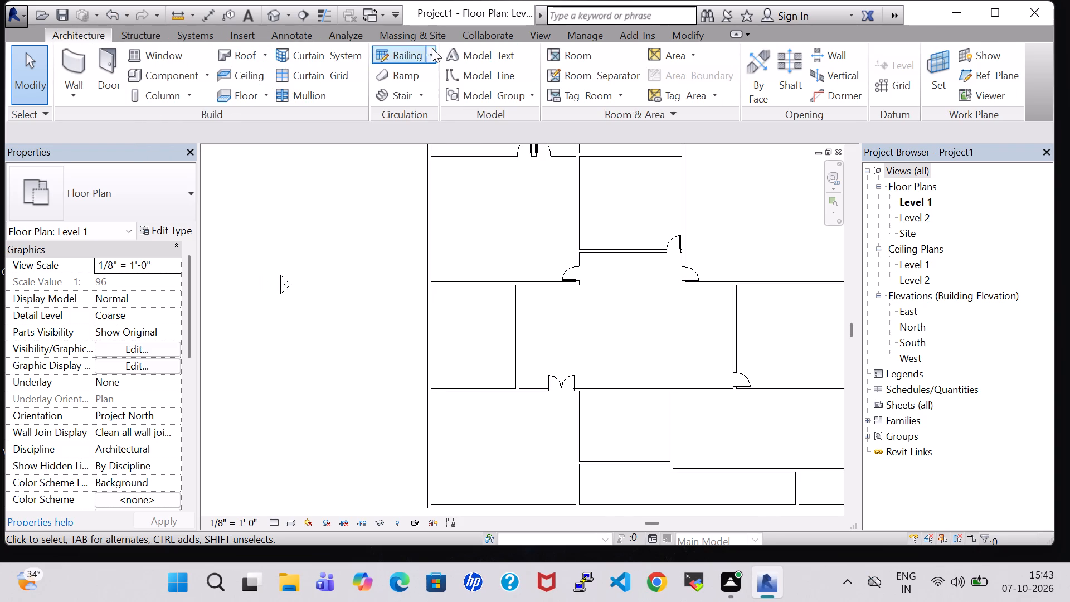
click(683, 33)
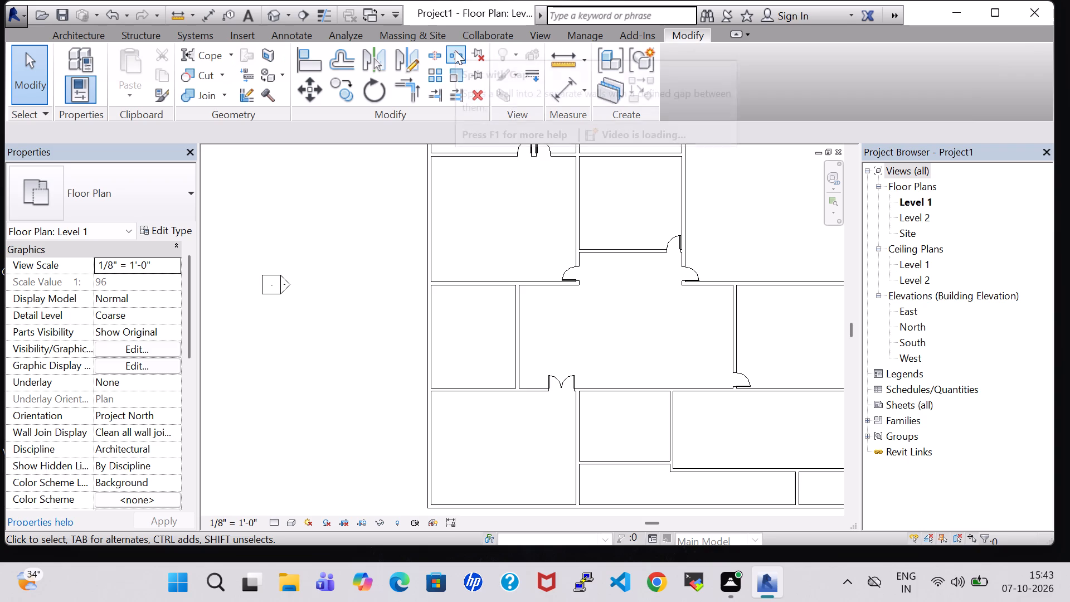
click(429, 56)
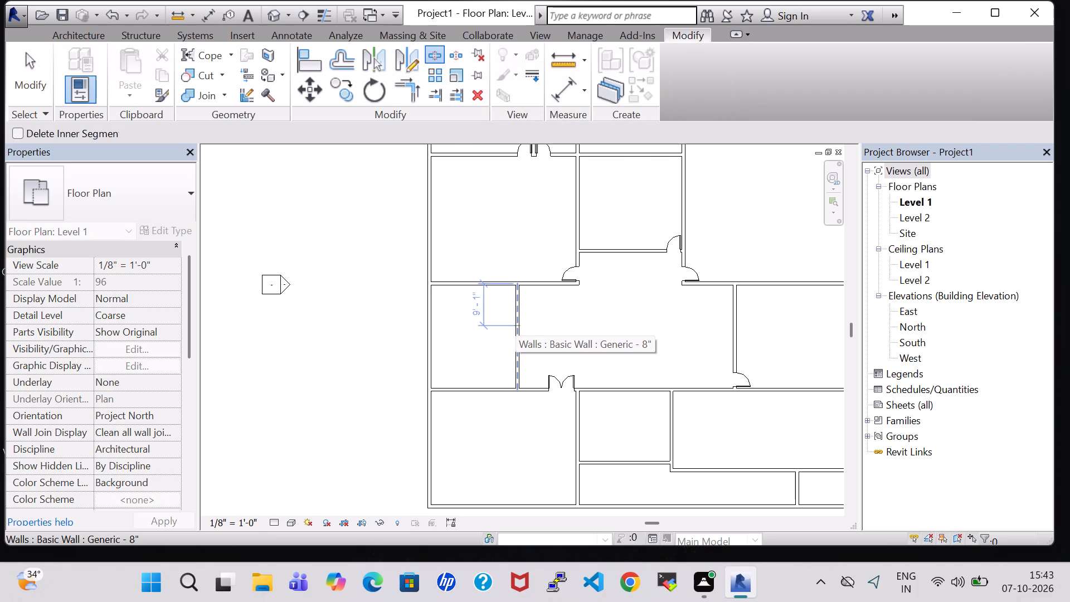
scroll(515, 326, down, 1)
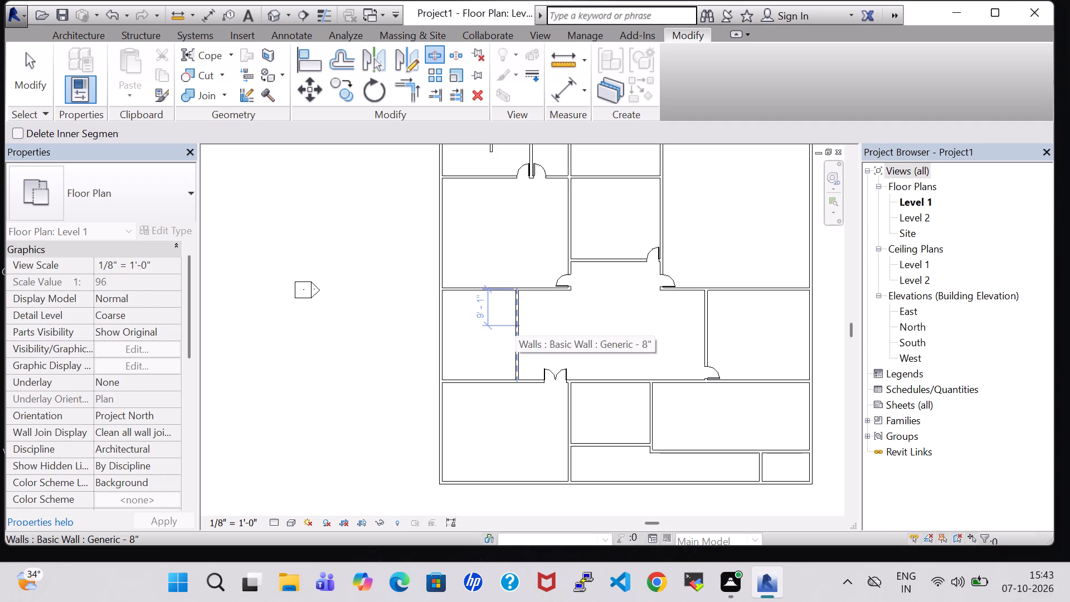
scroll(515, 326, up, 3)
click(517, 313)
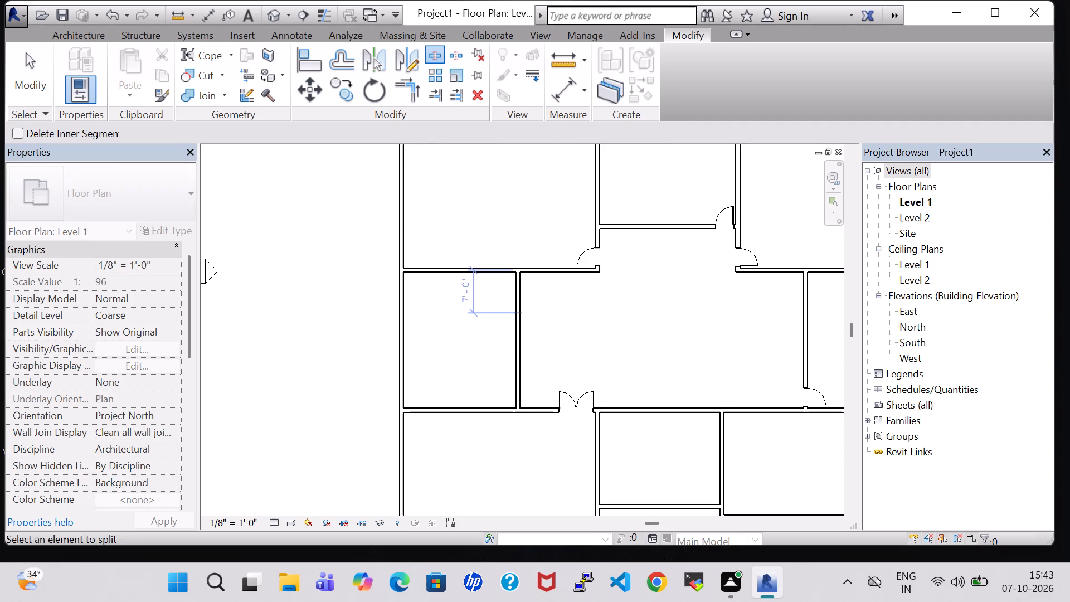
click(521, 372)
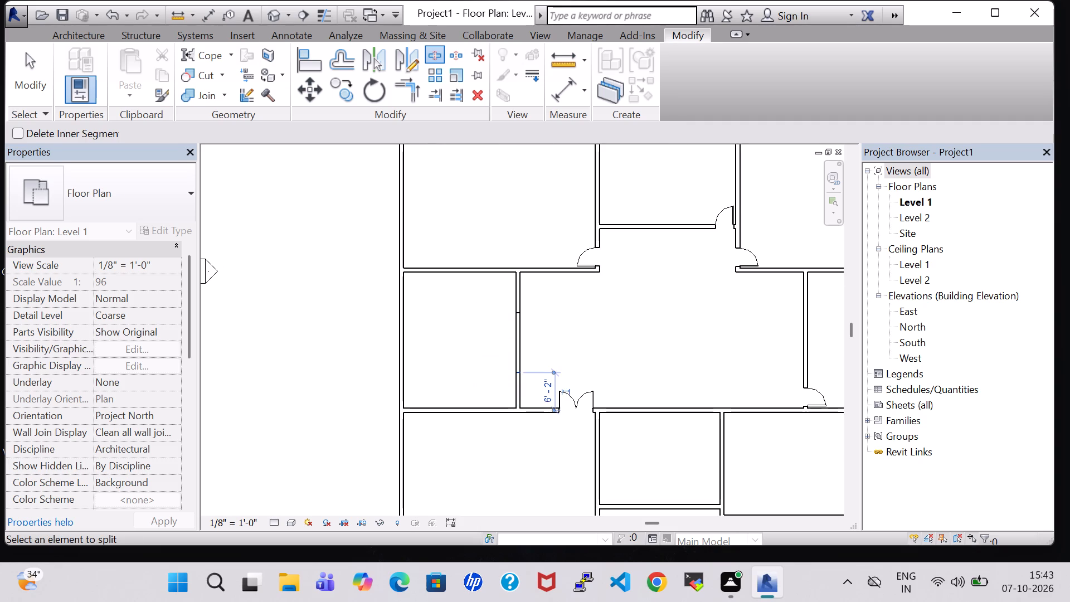
key(Escape)
key(Escape)
Delete the middle segment of the split west partition.
click(519, 347)
key(Delete)
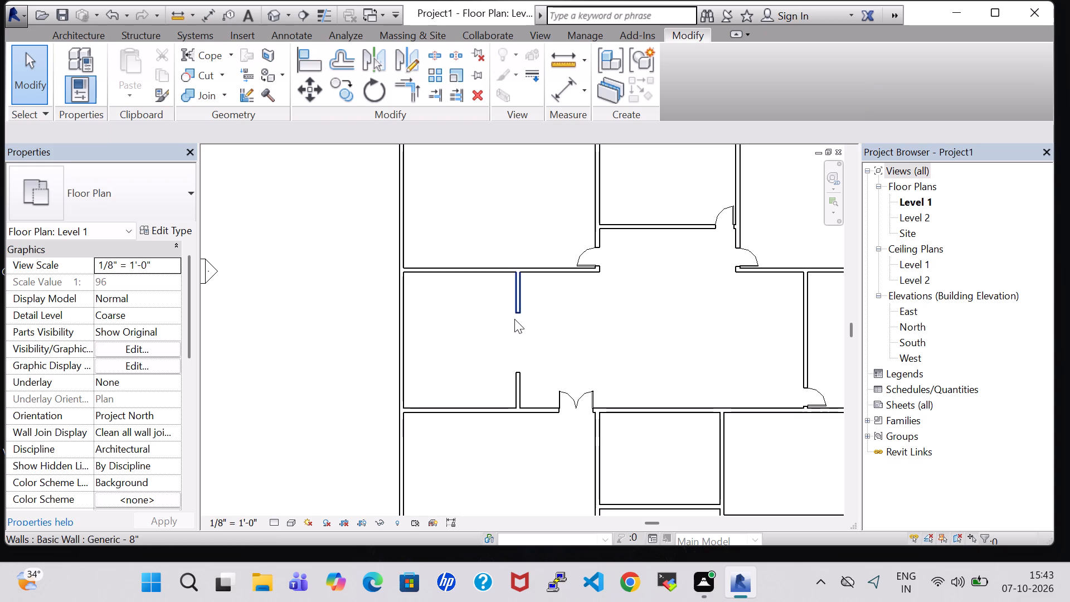
Draw a 10' high Generic - 8" wall from the west exterior wall to the northern stub's end, about 7' south of the room's north wall.
click(81, 35)
click(72, 55)
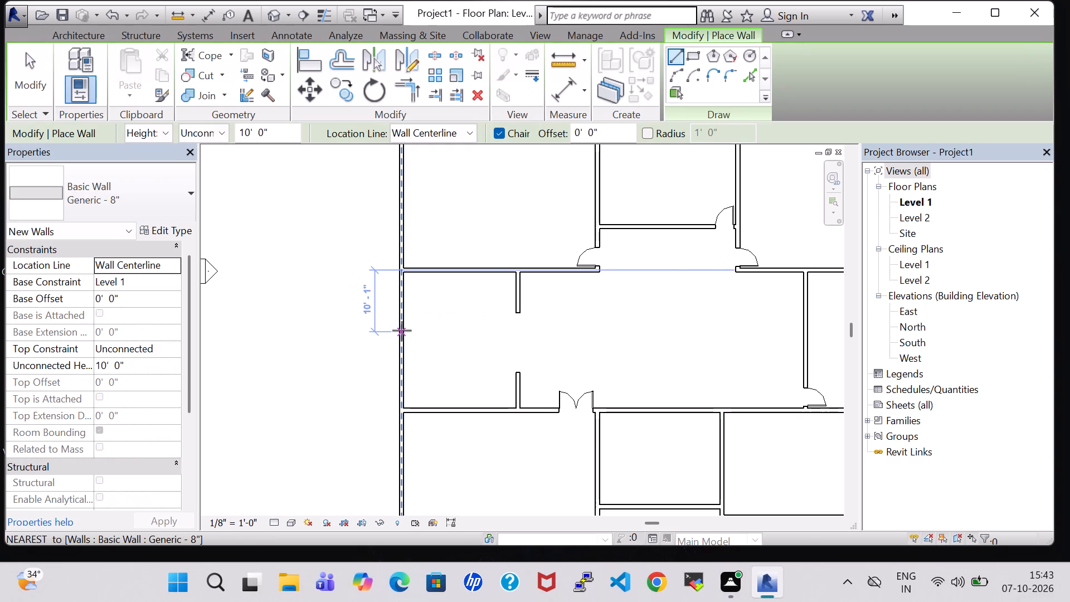
click(402, 313)
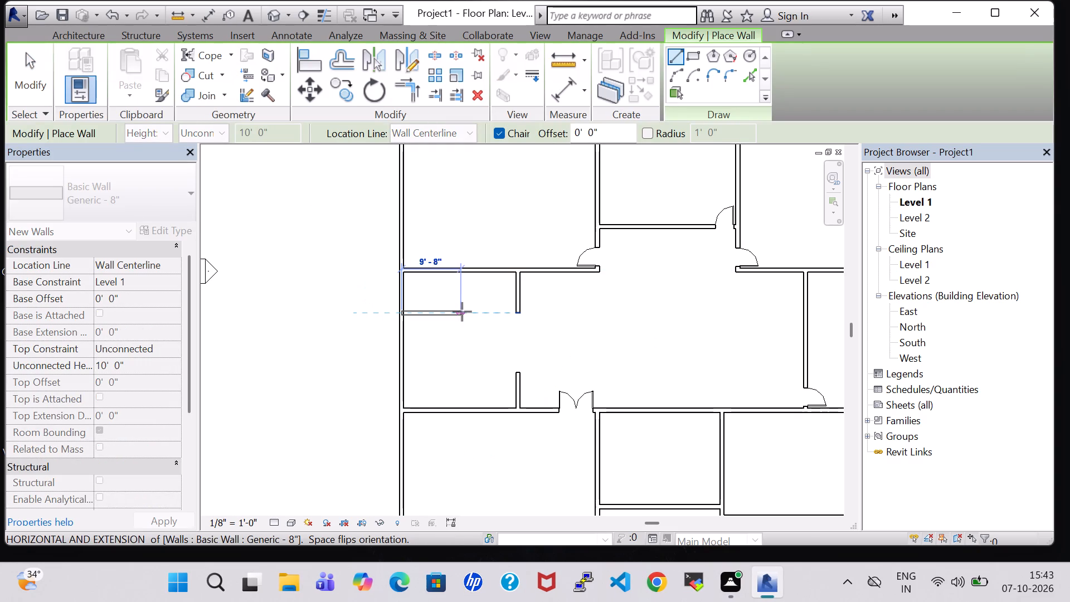
click(514, 312)
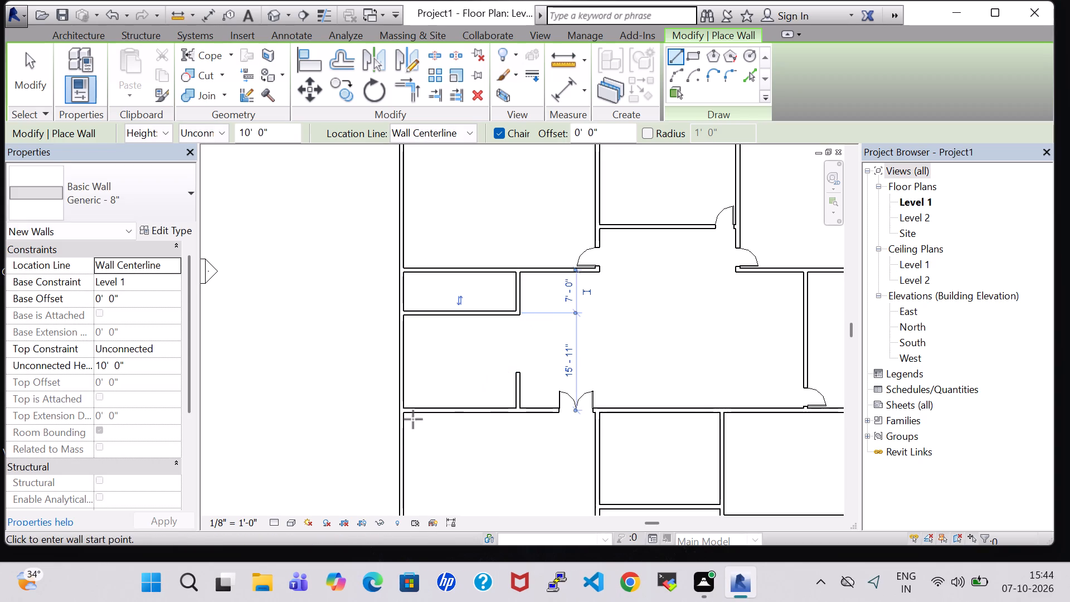
Draw a parallel 10' high Generic - 8" wall from the west exterior wall to the southern stub's end, about 9' 9" south of the first.
click(403, 375)
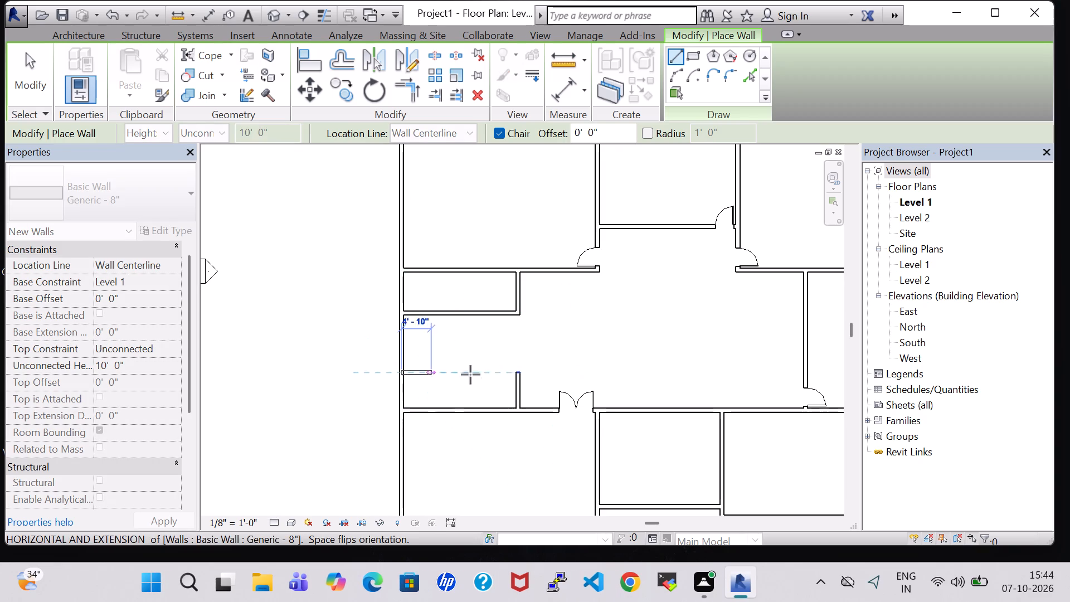
click(515, 375)
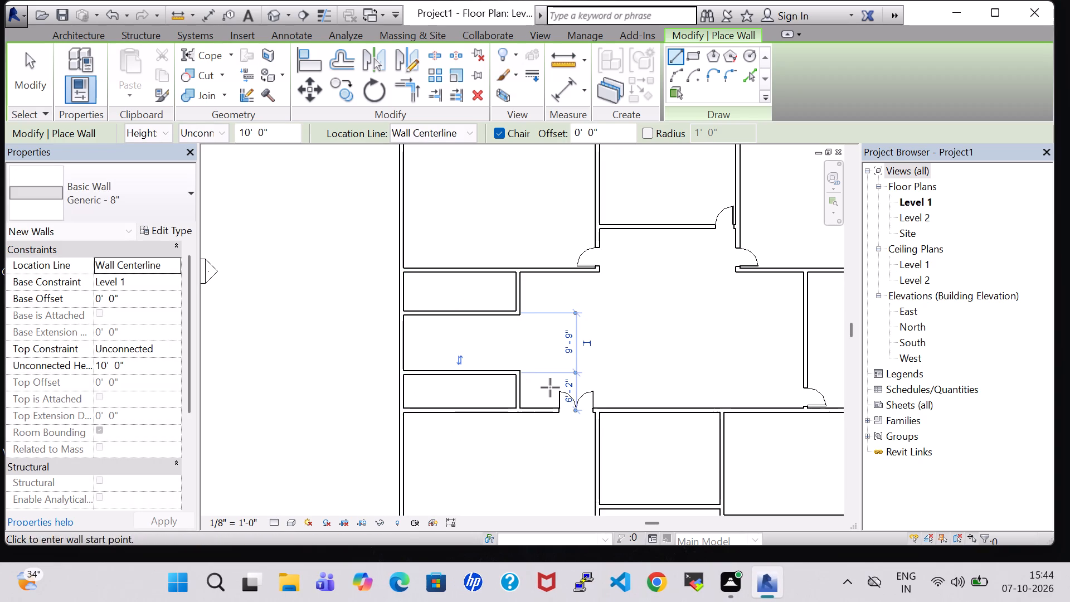
key(Escape)
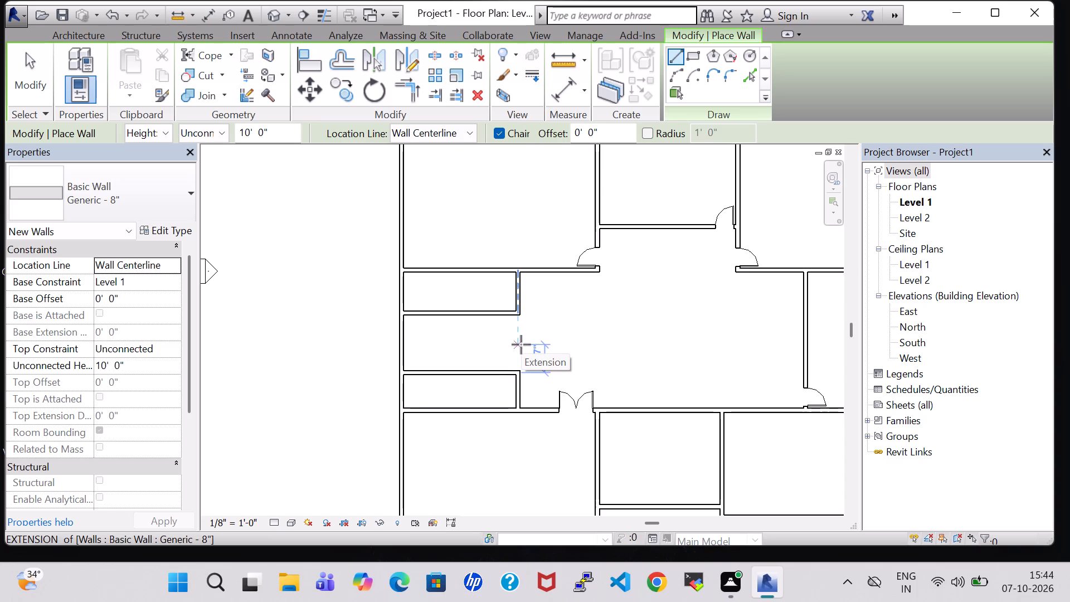
key(Escape)
Place a Single-Flush 30" x 80" door in the small northwest room's south wall, about 1' 7" from its east end, swinging into the room.
click(96, 67)
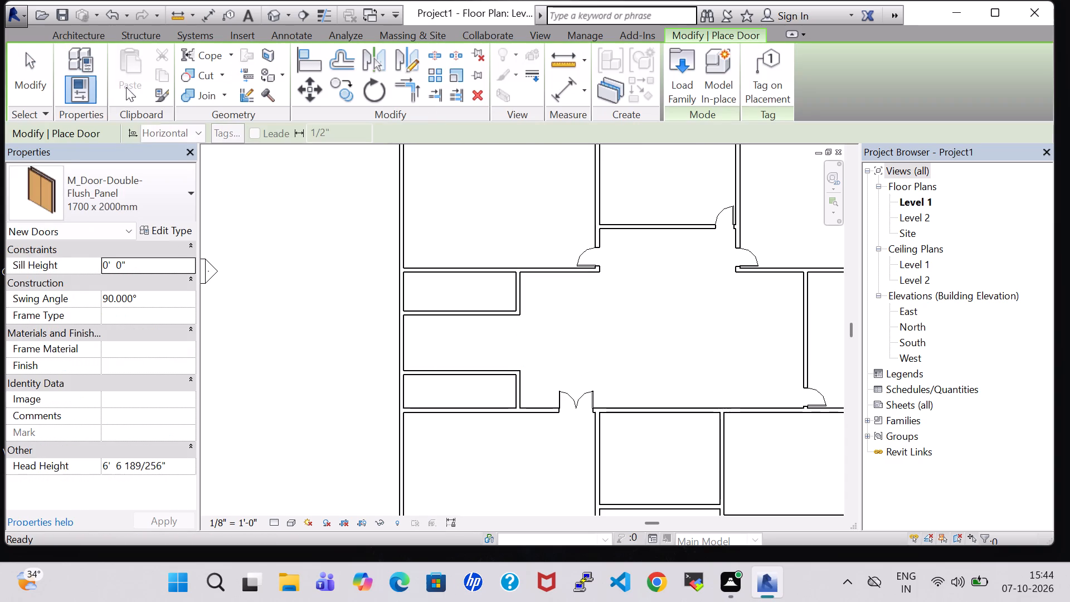
click(156, 200)
click(106, 343)
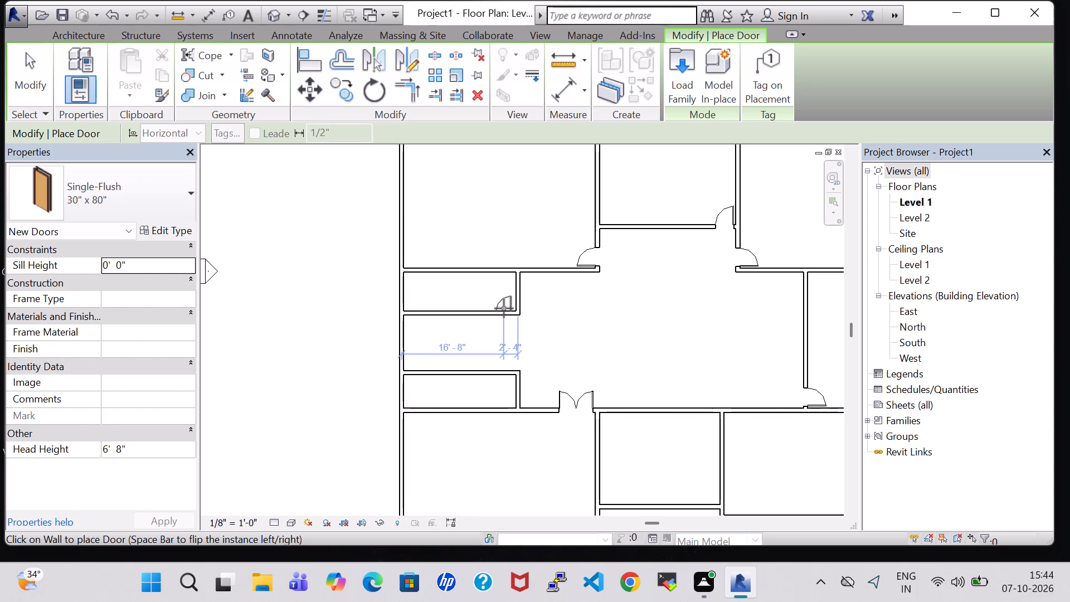
scroll(504, 308, up, 7)
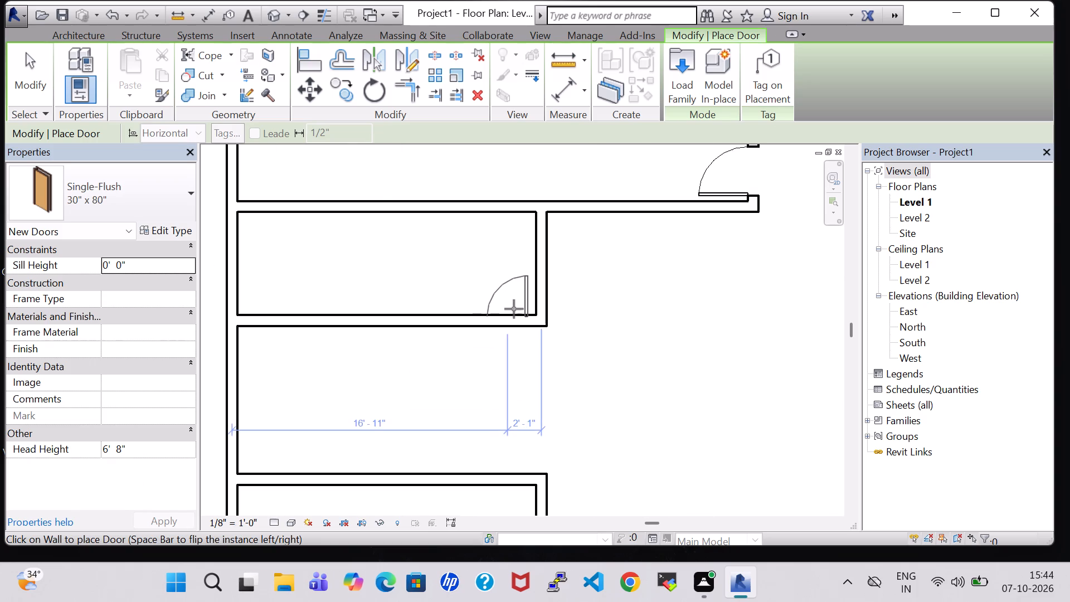
click(515, 309)
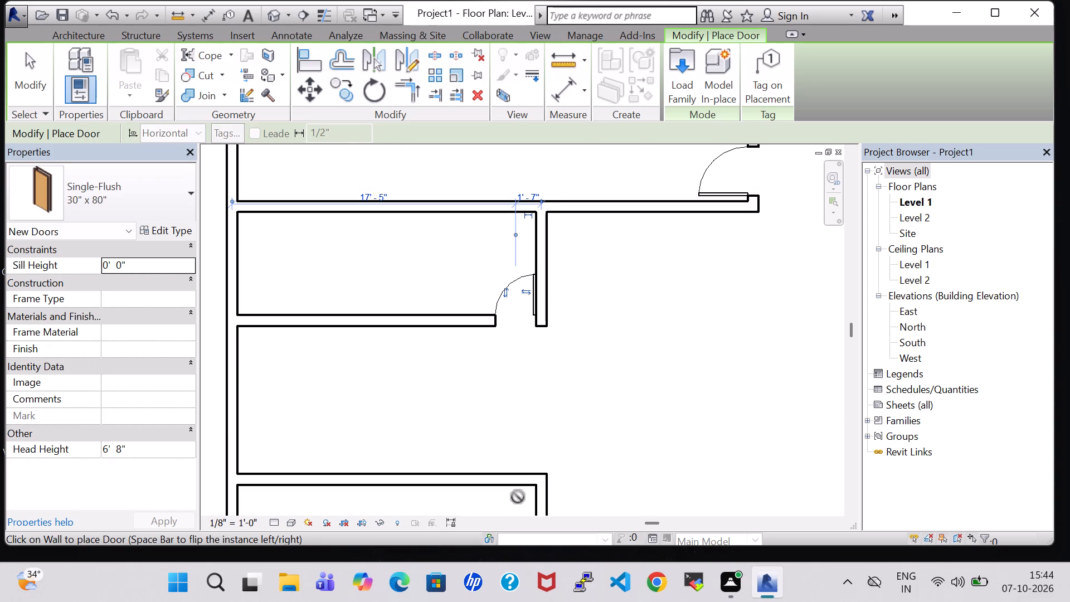
Place a matching Single-Flush door in the small southern room's north wall, about 1' 8" from its east end, swinging inward and hinged on the east.
scroll(509, 492, up, 3)
scroll(509, 492, down, 4)
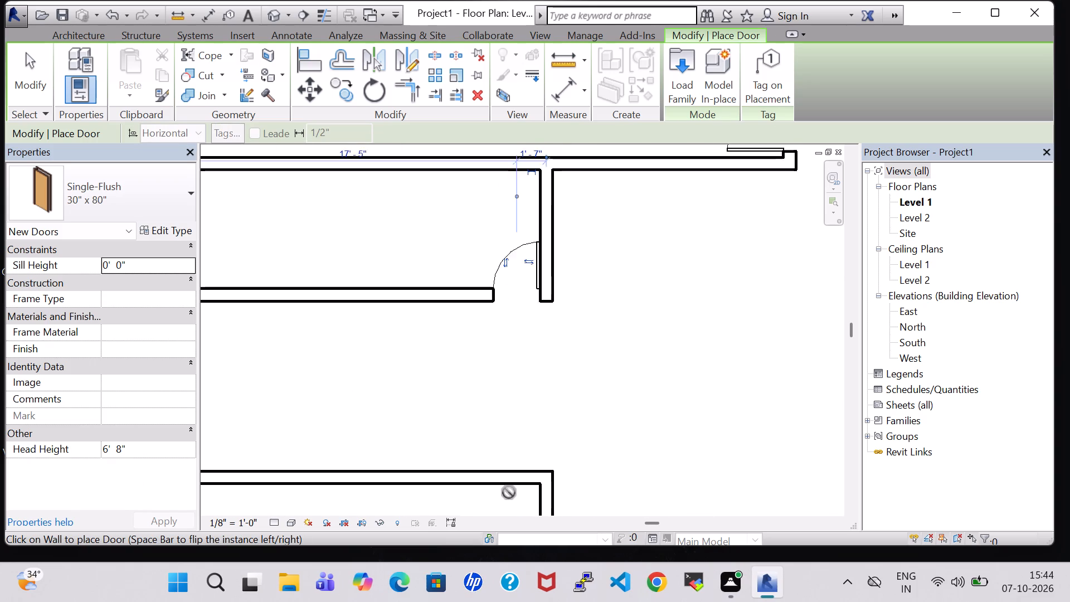
scroll(509, 492, down, 2)
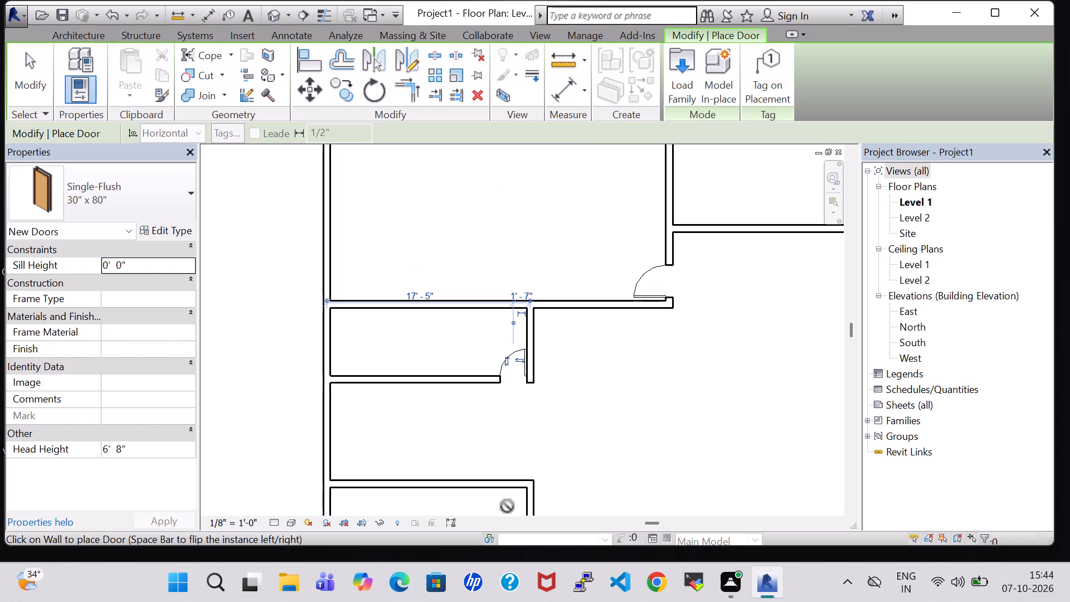
middle_drag(507, 506, 514, 362)
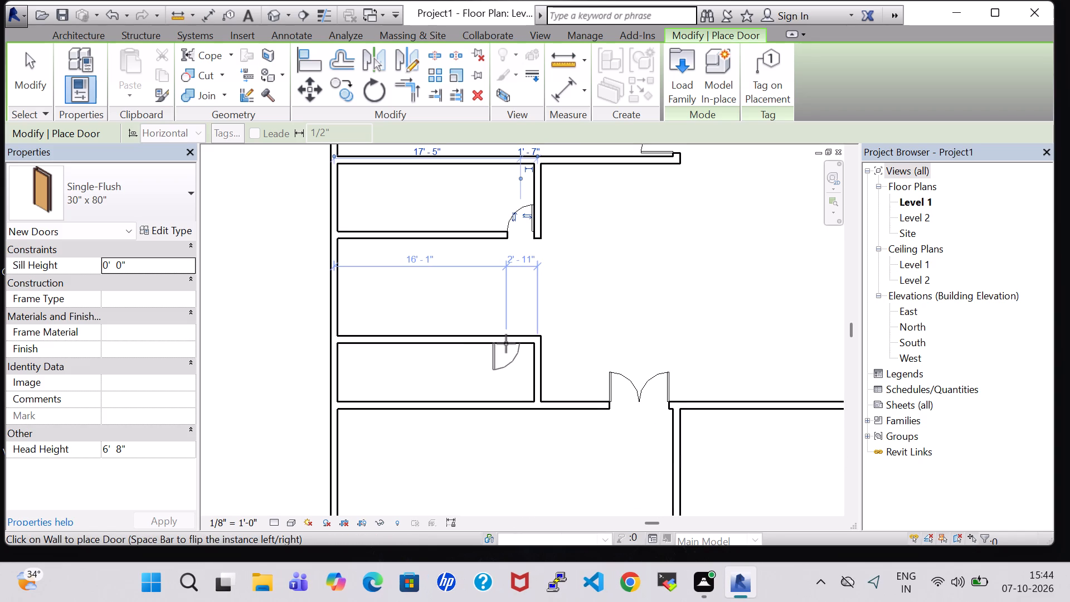
key(space)
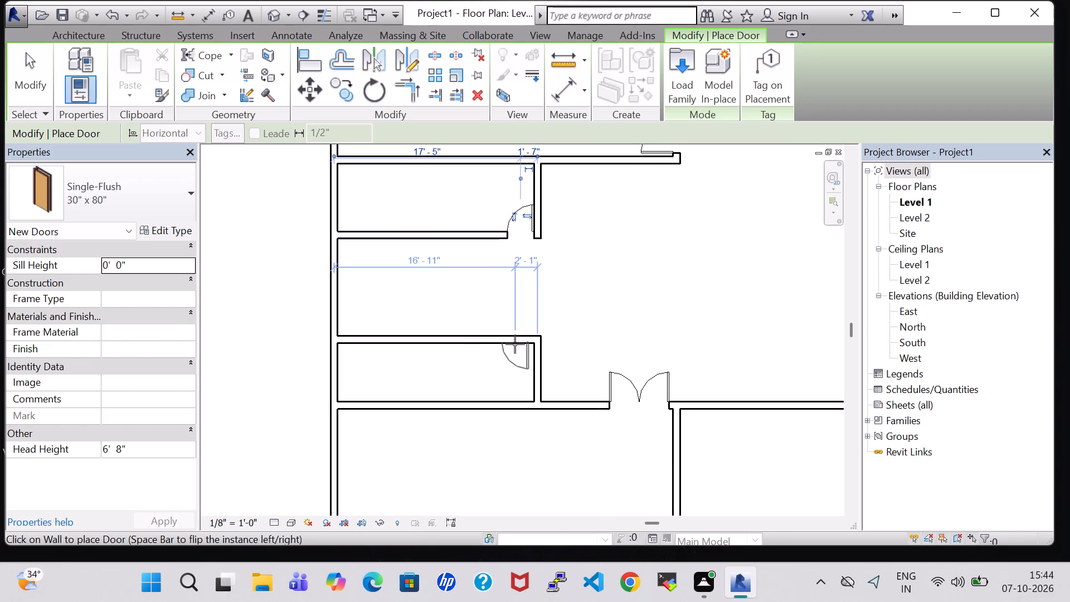
scroll(515, 344, up, 4)
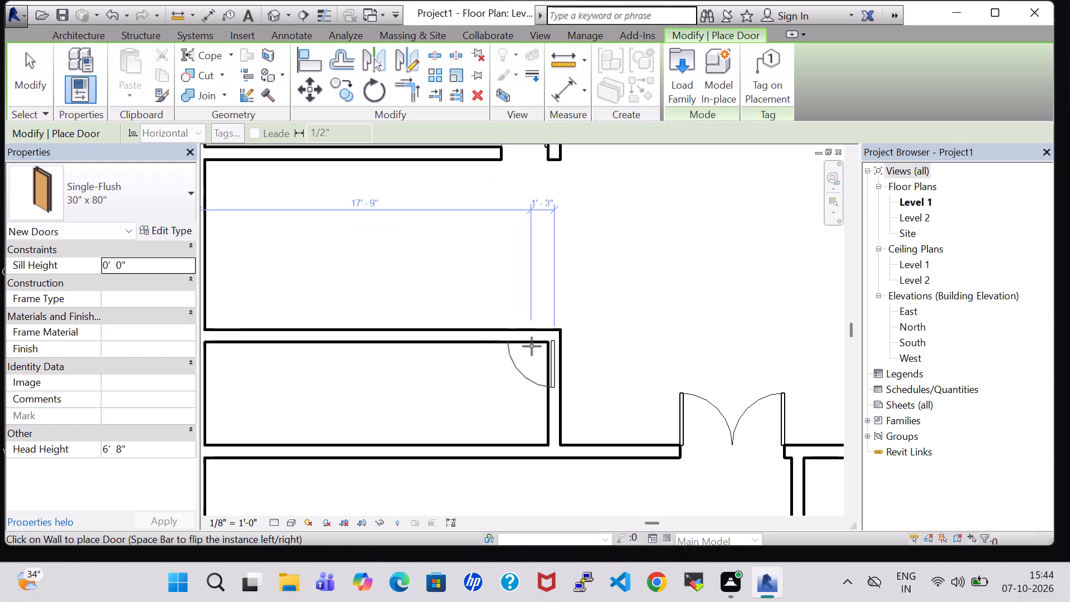
click(523, 347)
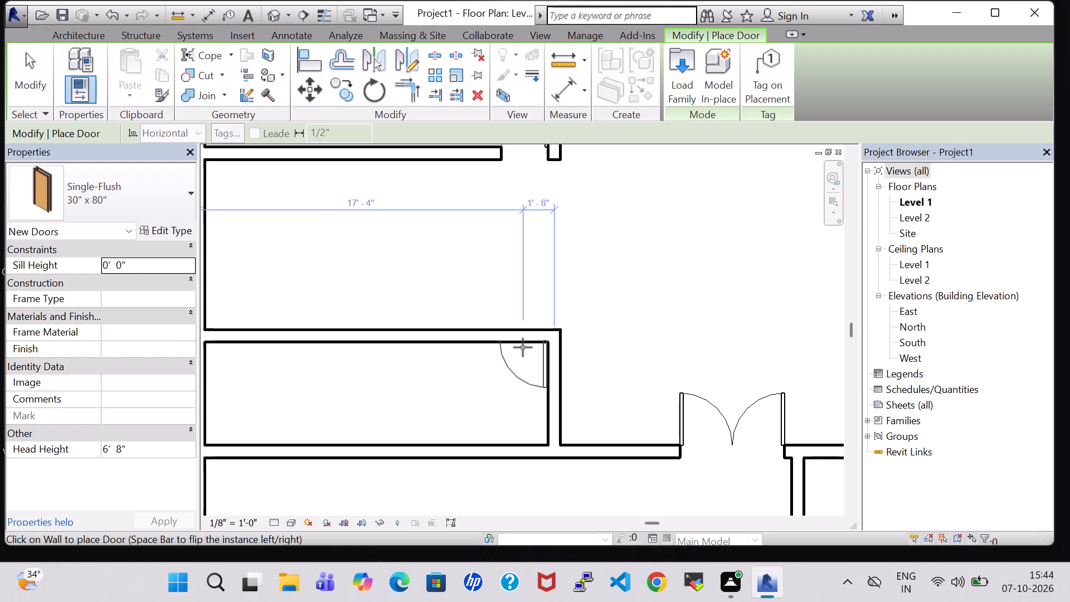
key(Escape)
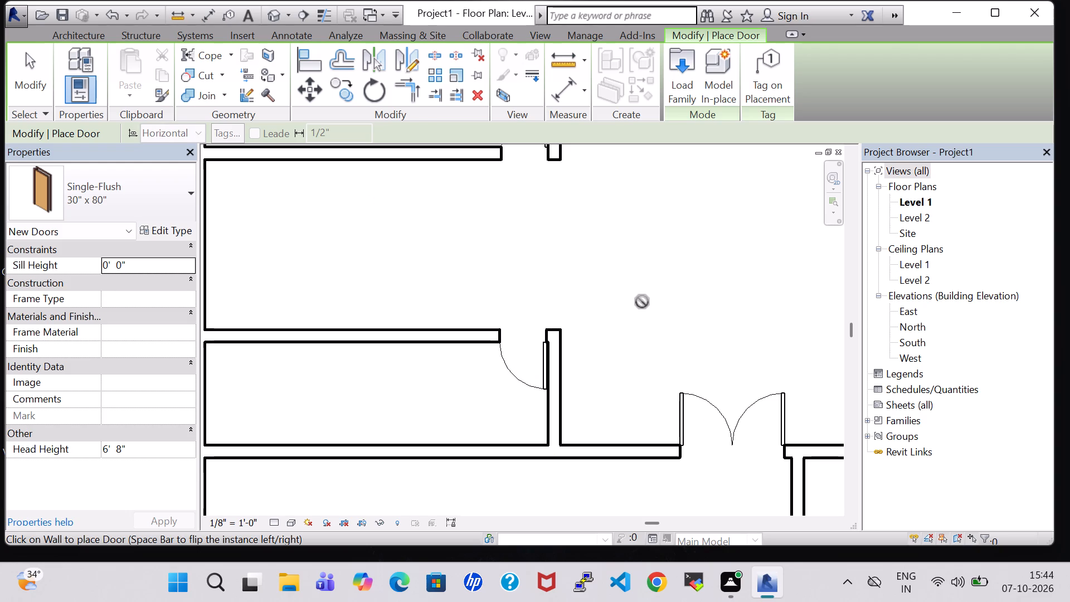
key(Escape)
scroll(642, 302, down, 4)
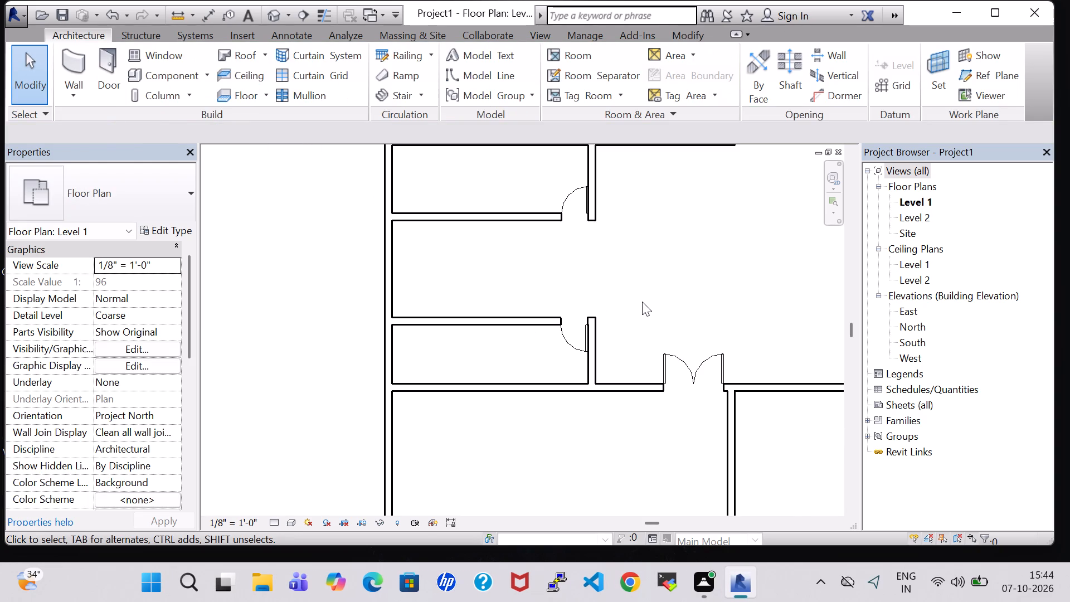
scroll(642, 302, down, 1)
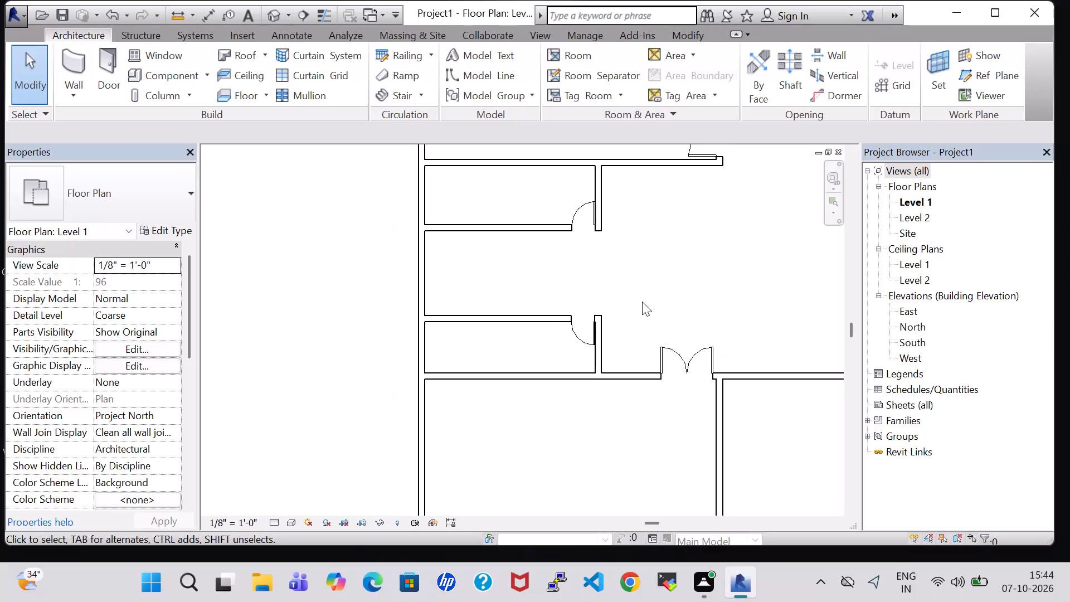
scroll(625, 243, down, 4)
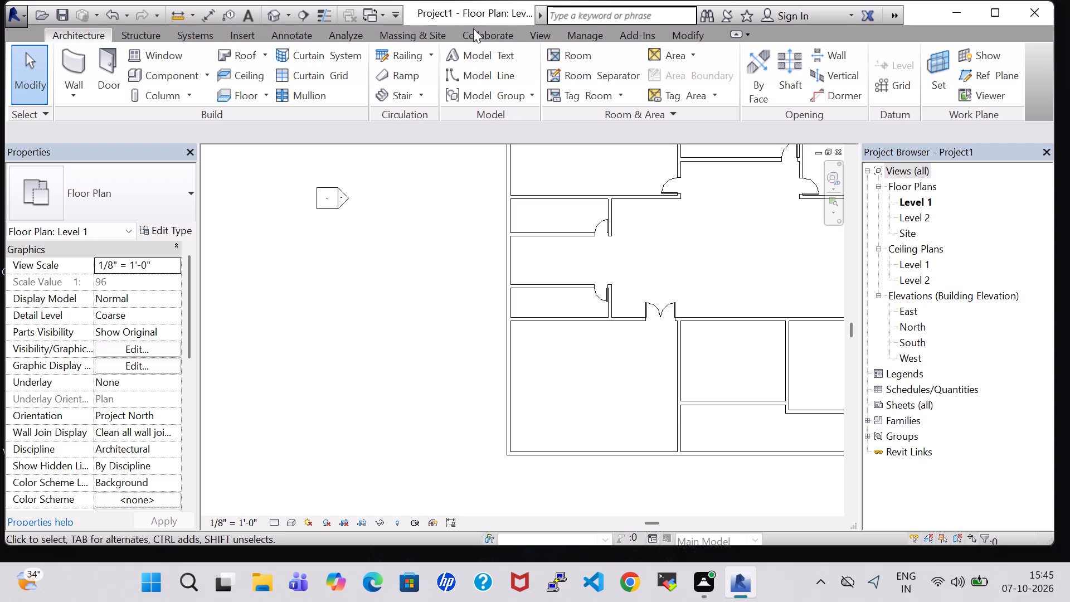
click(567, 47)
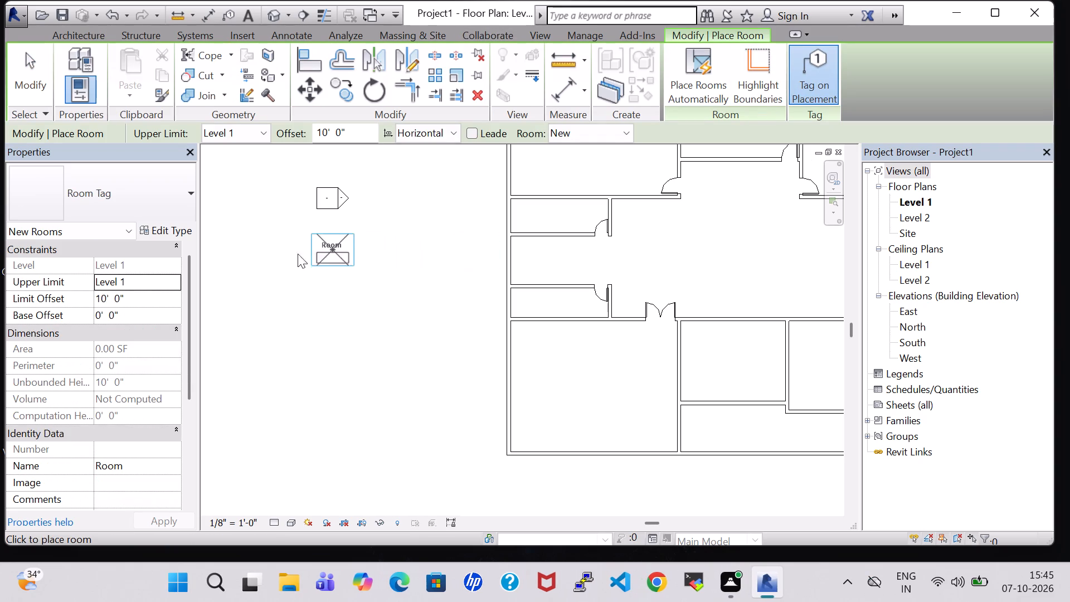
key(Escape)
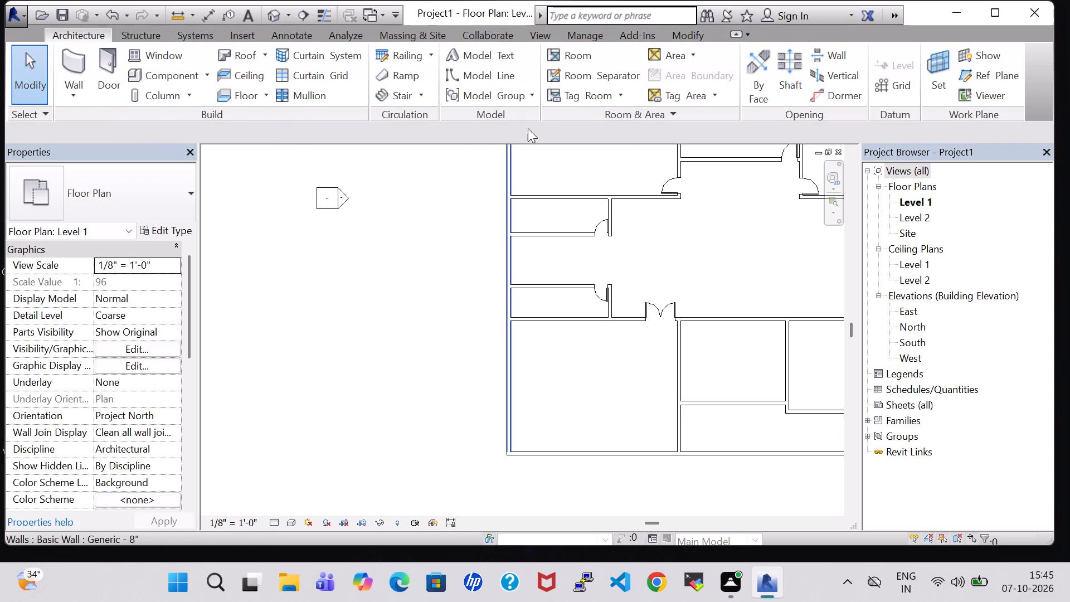
Split the west exterior wall about 9" south of the southwest room's north wall.
click(686, 34)
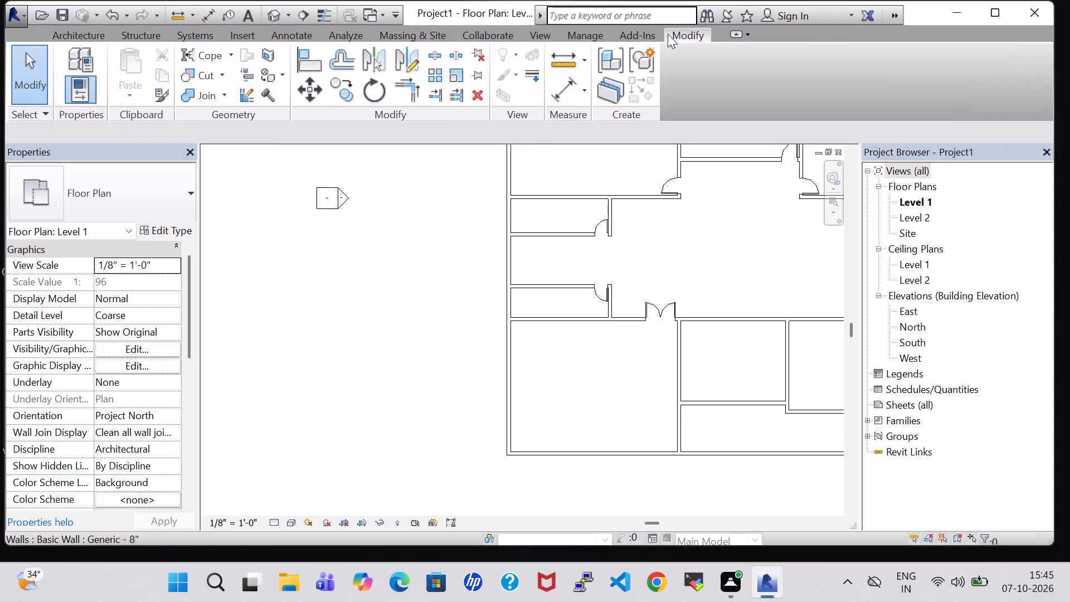
click(438, 51)
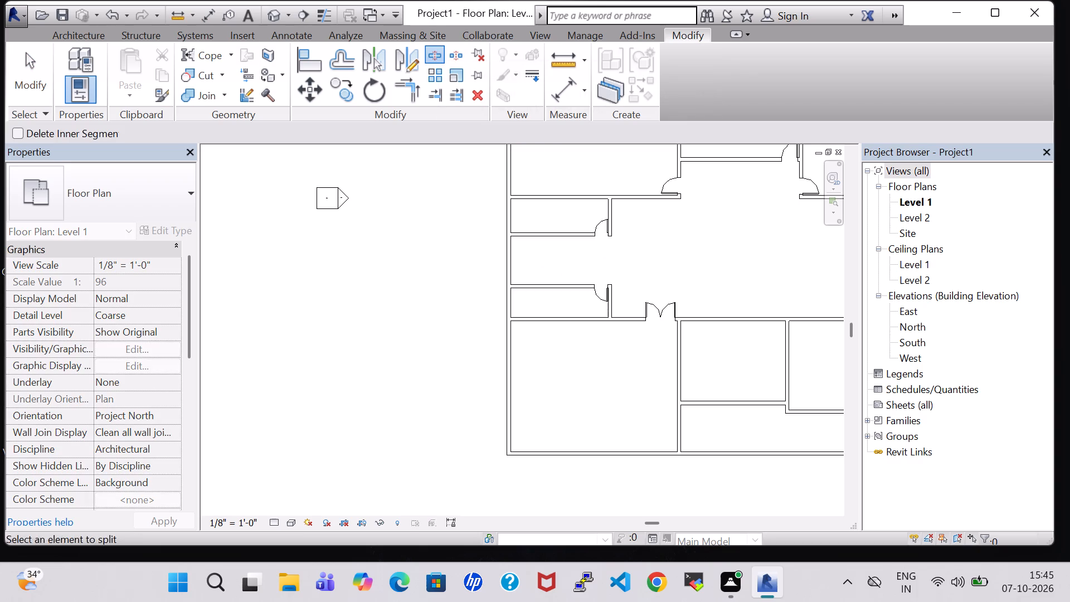
scroll(577, 317, up, 4)
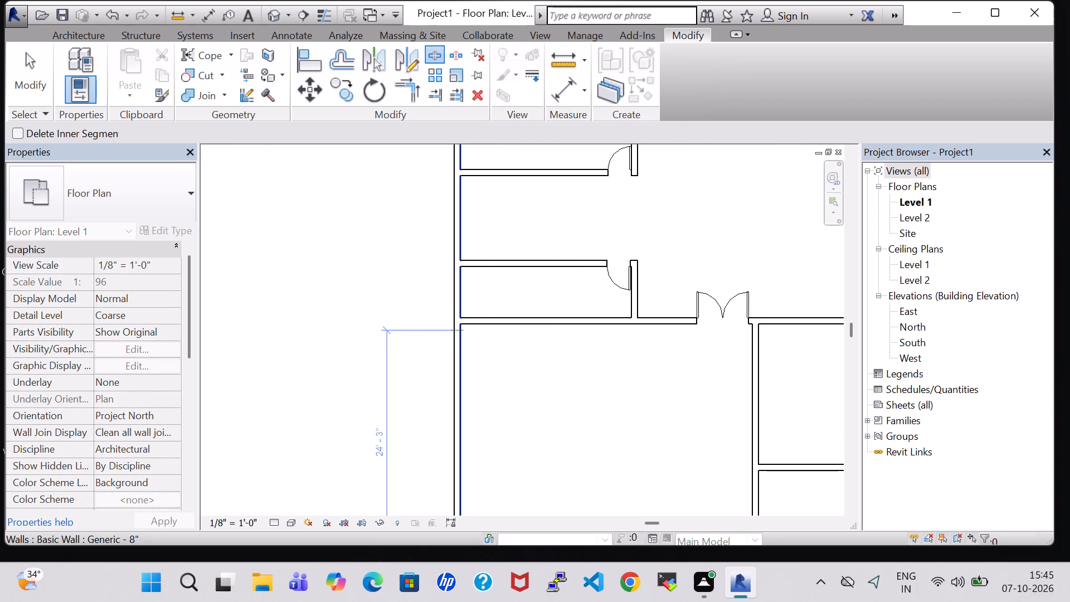
scroll(464, 331, up, 8)
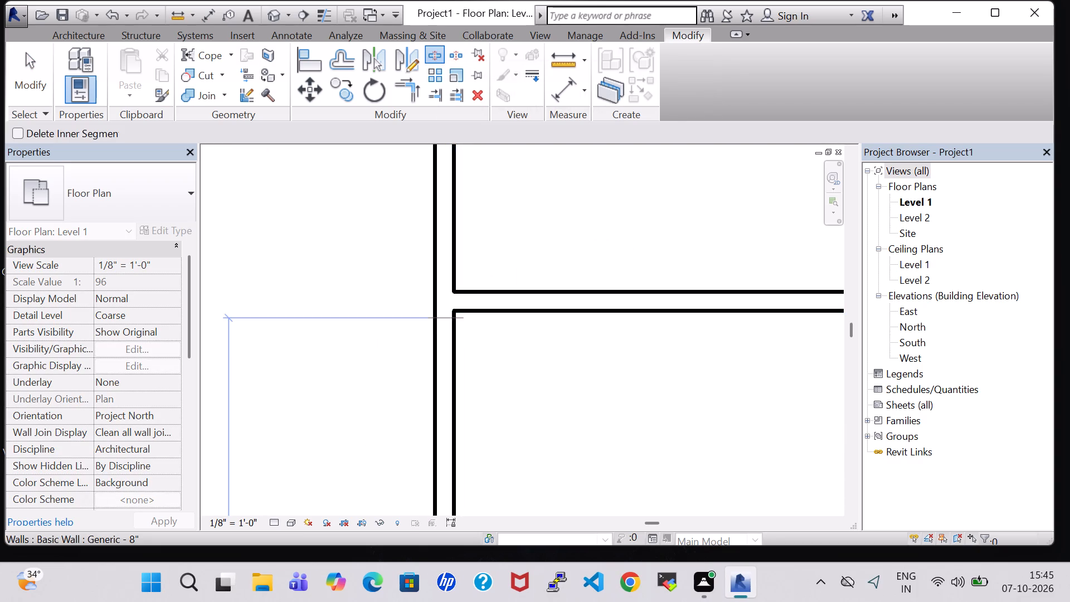
click(453, 322)
Split the south exterior wall about 8" west of the southwest room's east partition.
scroll(620, 498, down, 4)
middle_drag(620, 498, 570, 298)
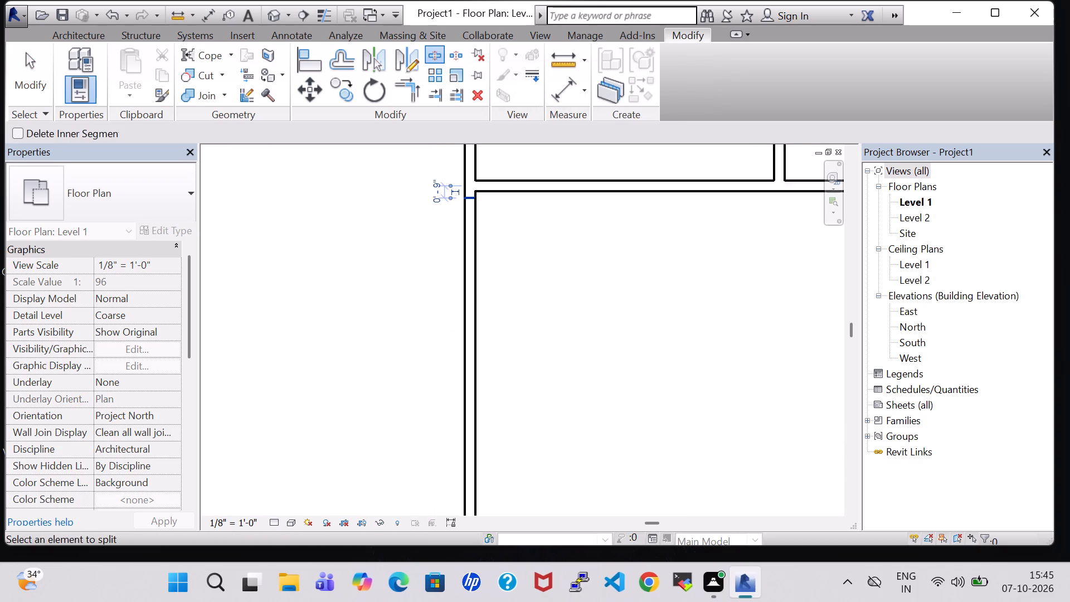
scroll(569, 303, down, 6)
scroll(747, 432, up, 4)
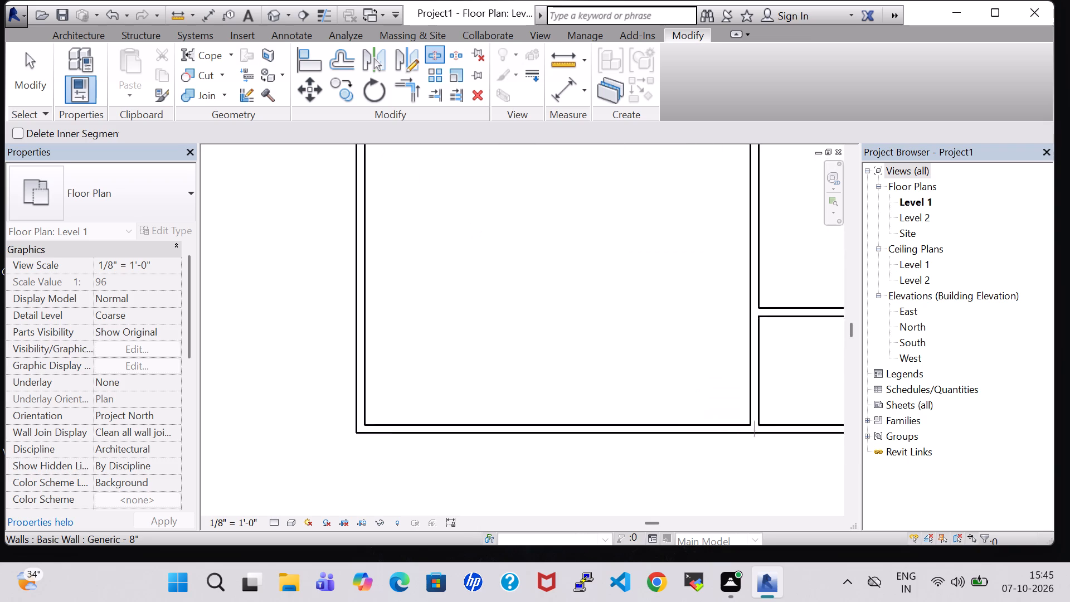
scroll(747, 432, up, 4)
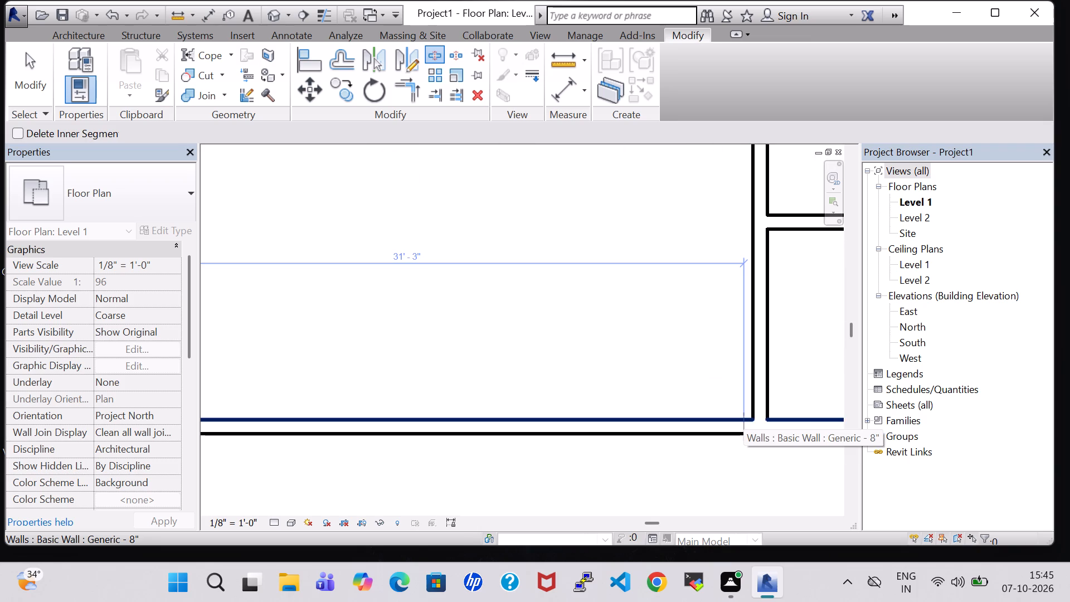
click(746, 419)
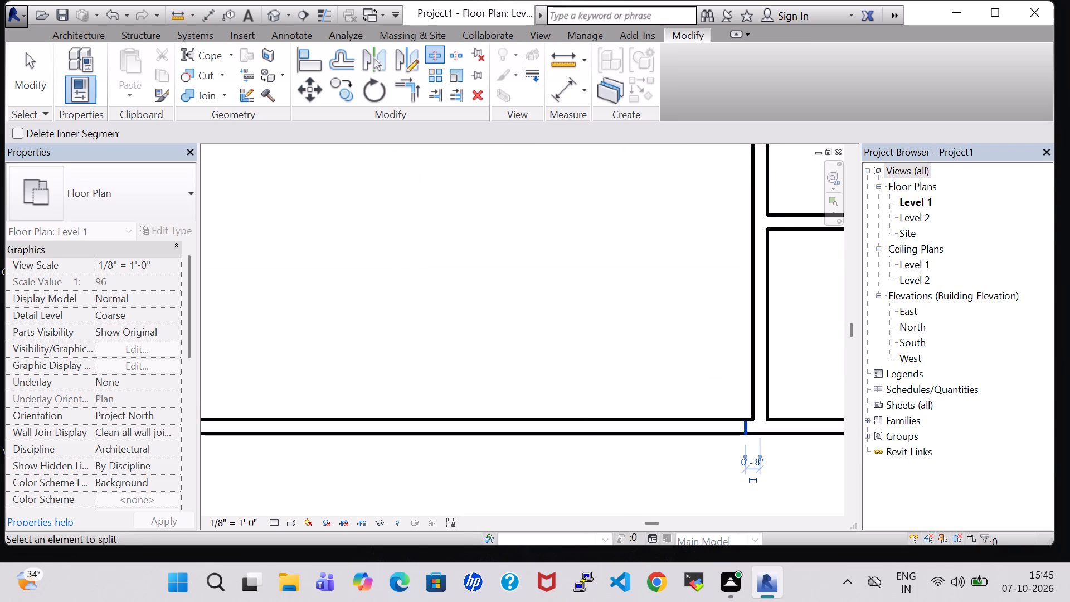
key(Escape)
scroll(603, 349, down, 4)
key(Escape)
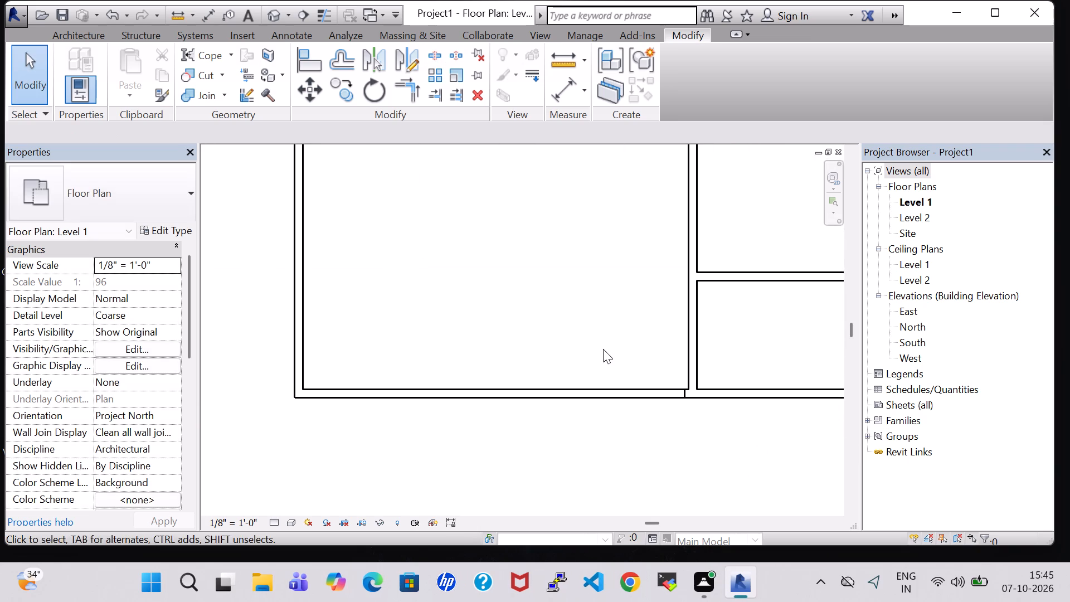
Delete the split-off south and west exterior wall segments enclosing the southwest room.
click(566, 387)
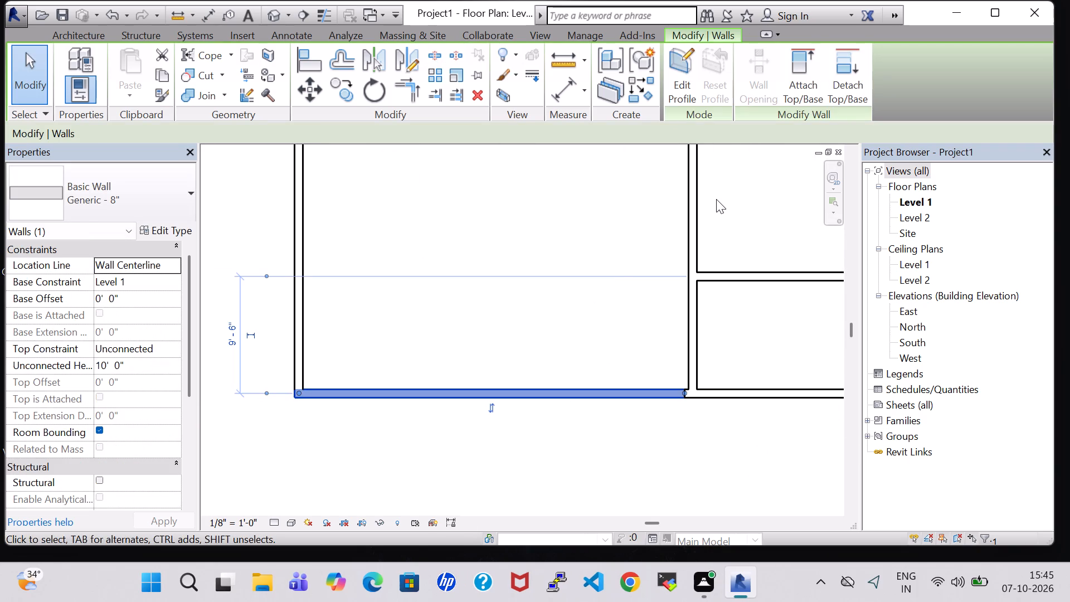
key(Delete)
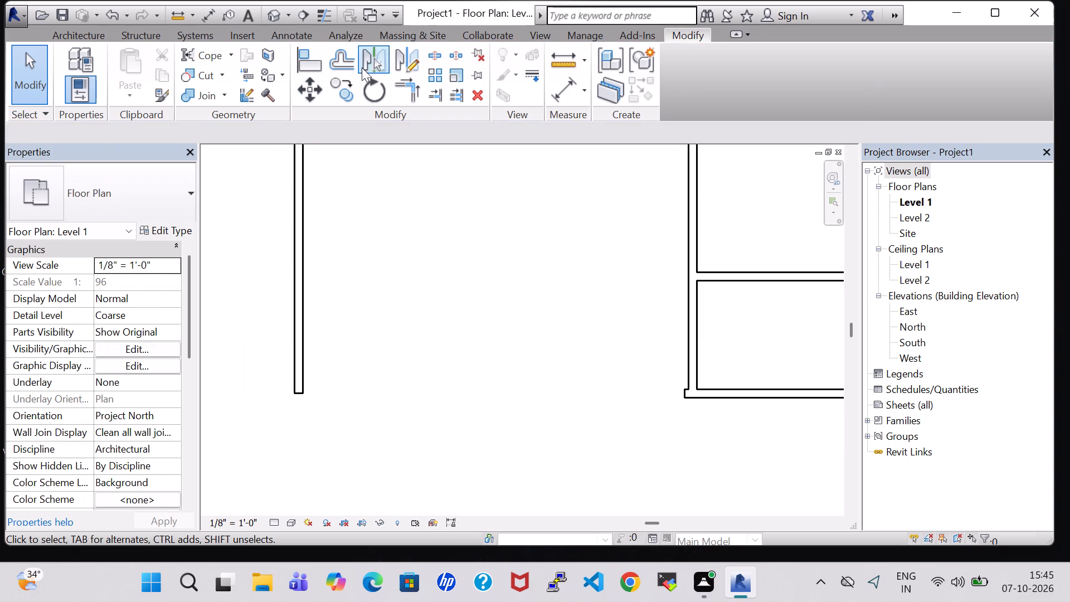
click(303, 268)
key(Delete)
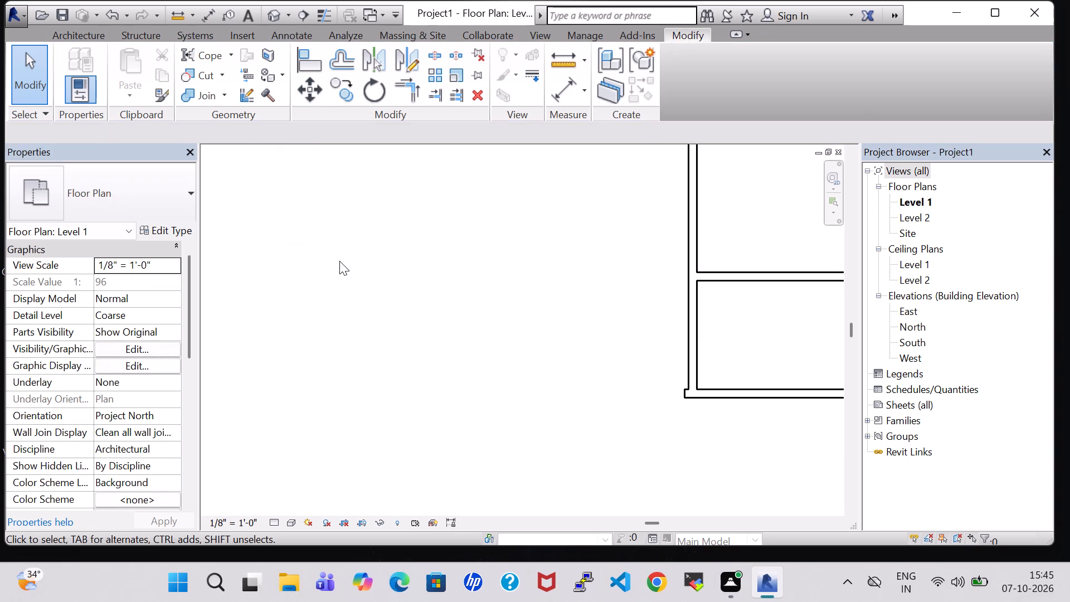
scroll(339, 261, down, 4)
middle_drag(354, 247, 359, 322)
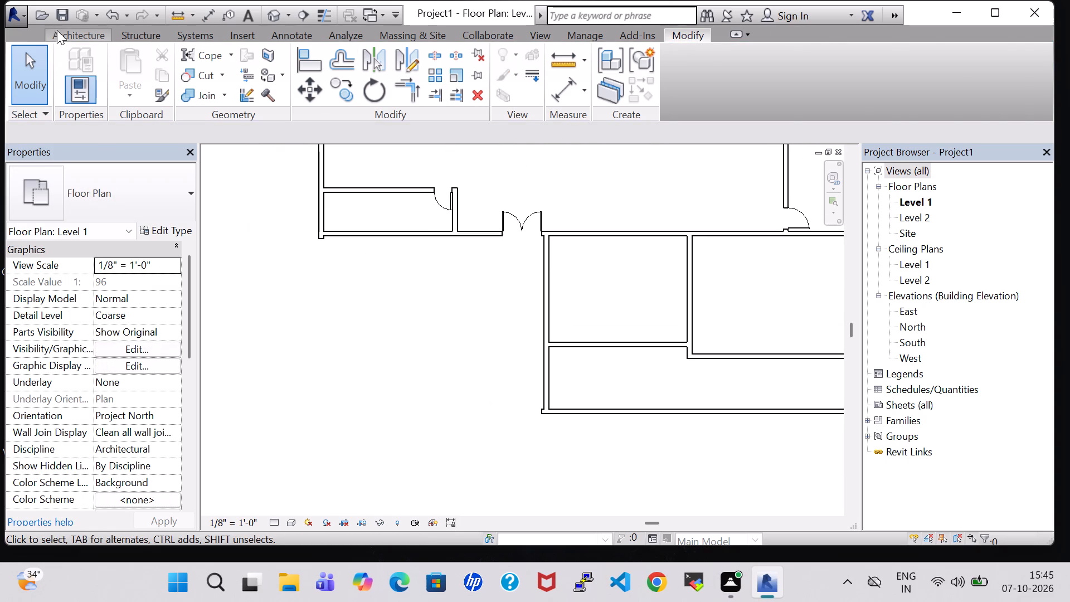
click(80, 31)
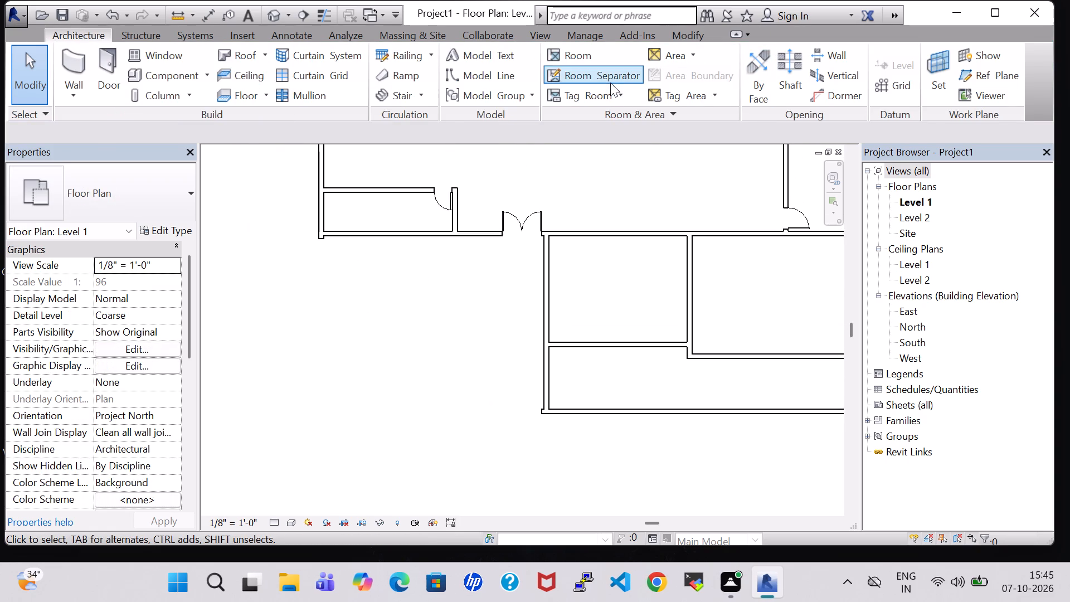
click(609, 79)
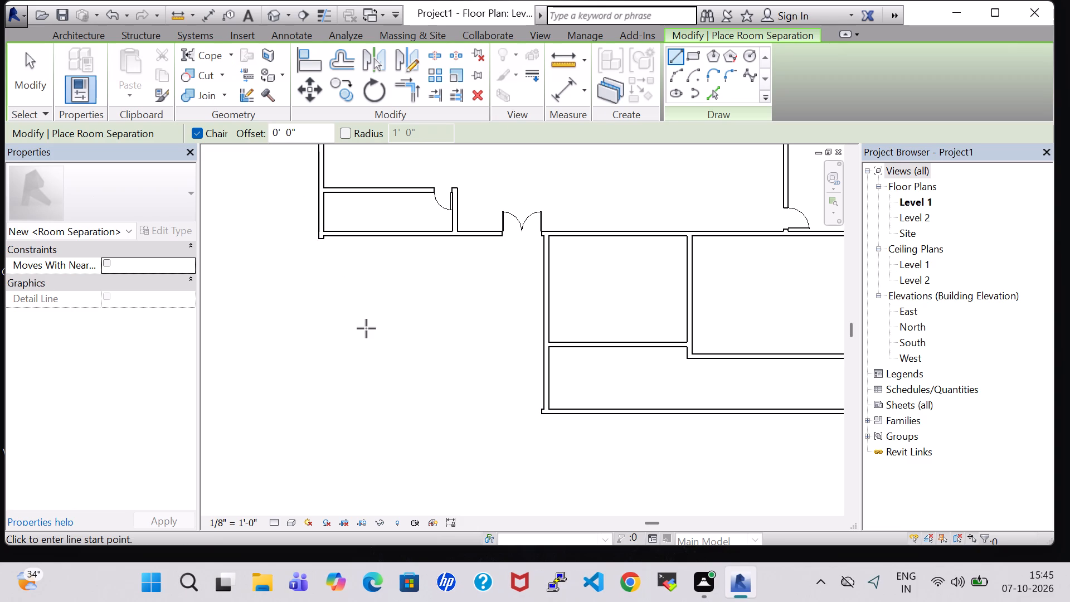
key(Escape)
Nudge the remaining west exterior wall one increment north so its south end meets the corner.
click(322, 241)
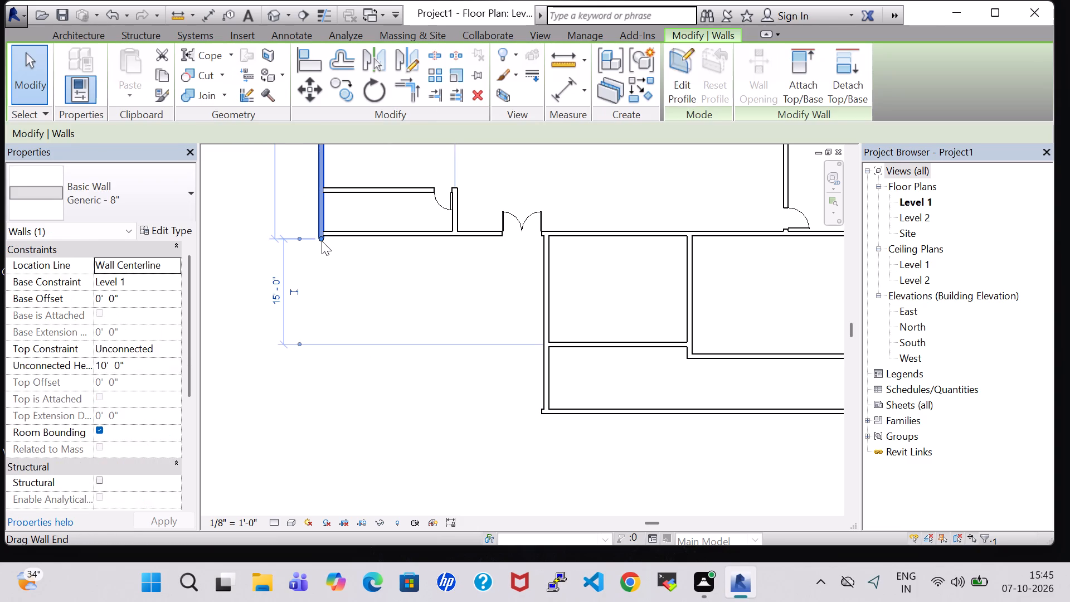
key(Up)
click(364, 271)
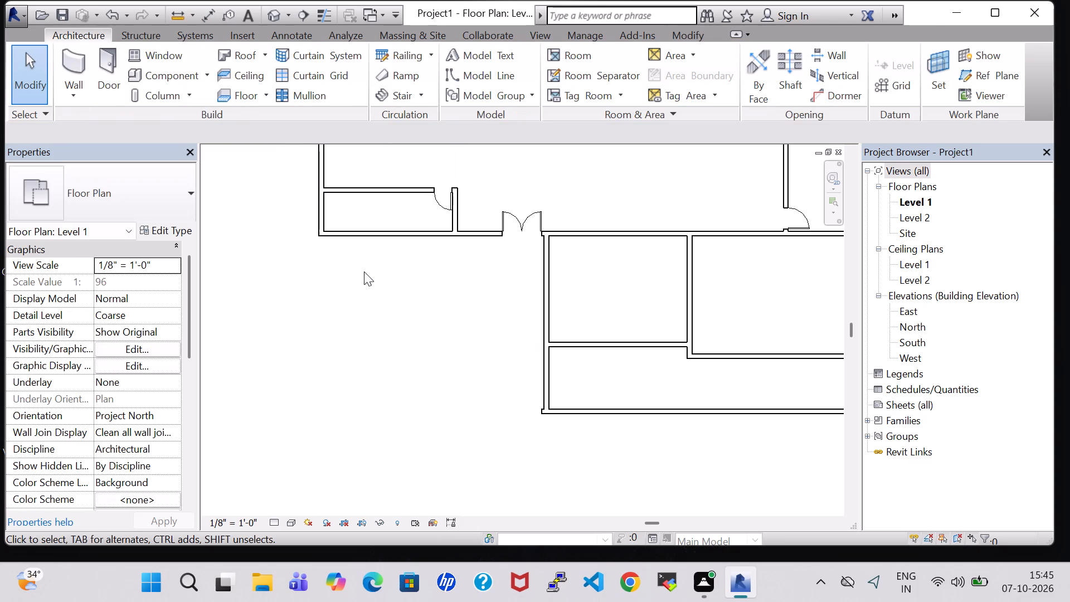
Draw a room separation line from the southwest corner of the west exterior wall south to align with the south exterior wall.
click(581, 66)
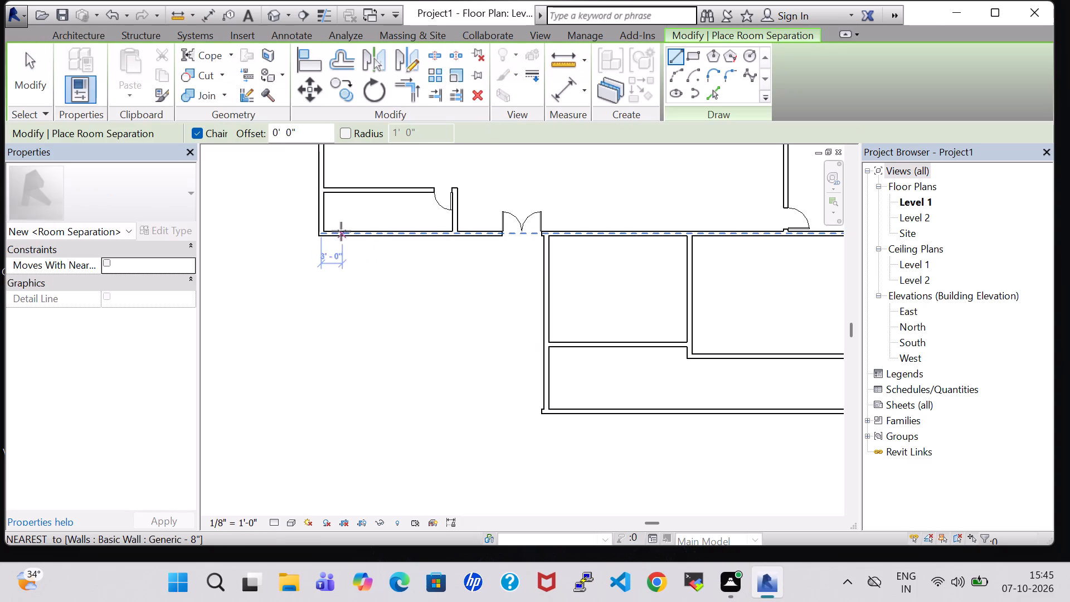
click(319, 231)
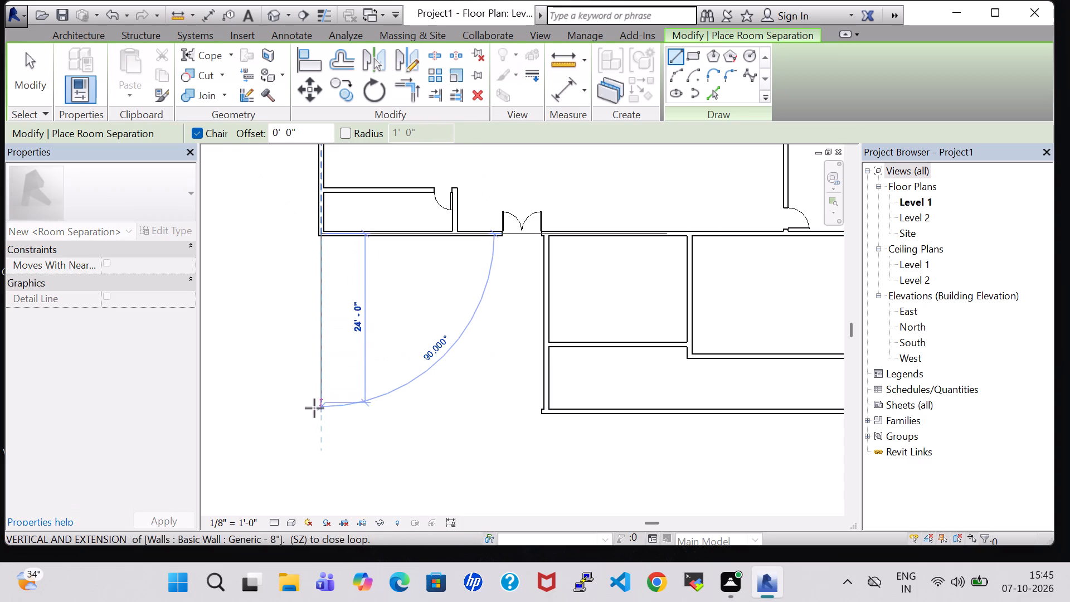
click(324, 411)
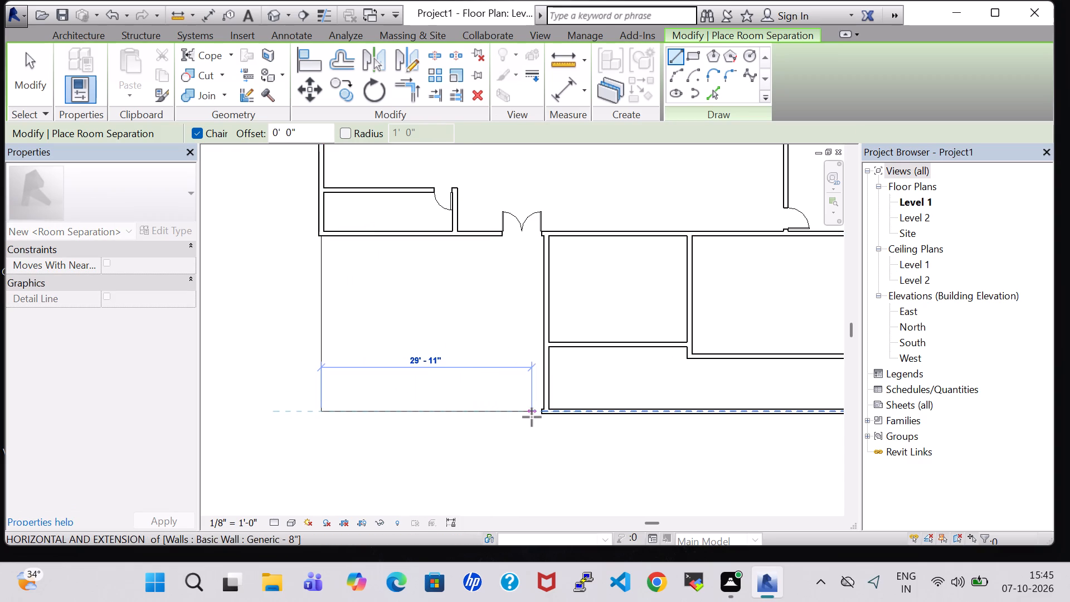
key(Escape)
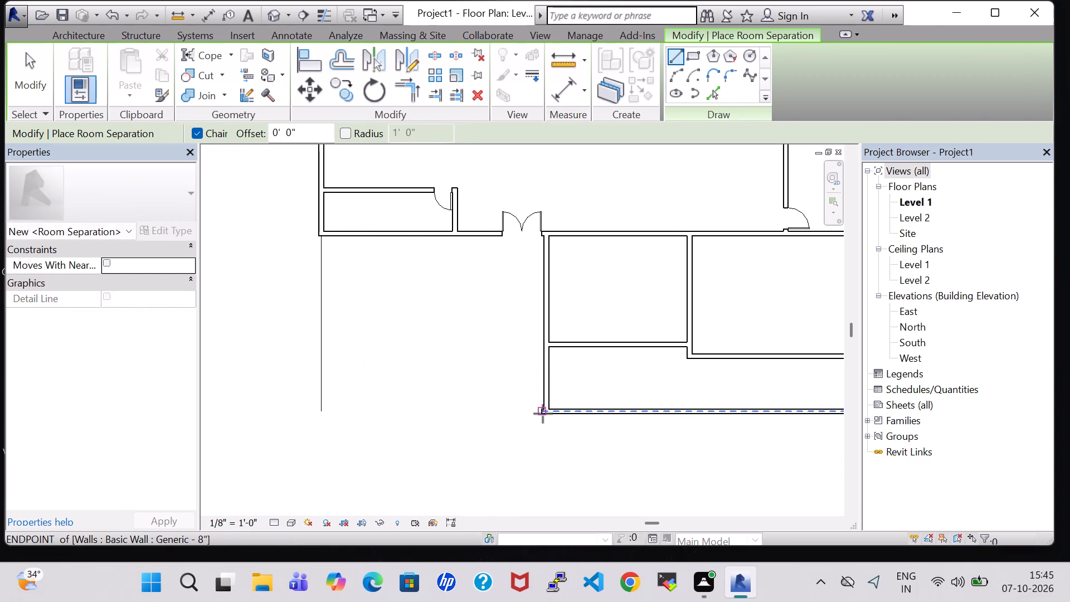
key(Escape)
Nudge the south exterior wall one increment east so its west end meets the corner.
click(543, 414)
key(Right)
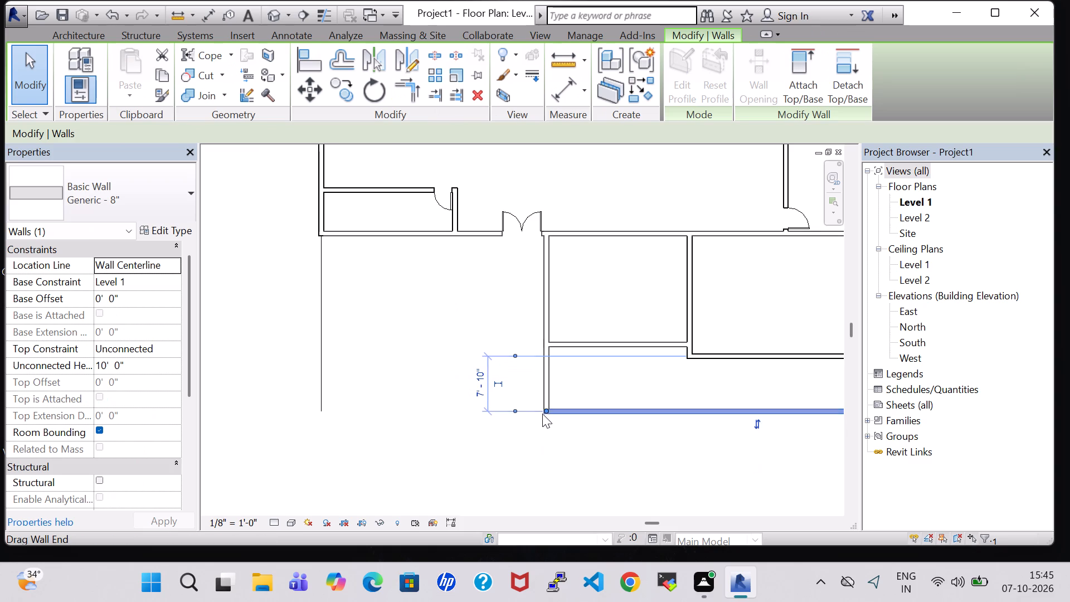
click(436, 416)
Draw a 32'-0" room separation line from the west line's south end east to the south exterior wall's corner.
click(632, 74)
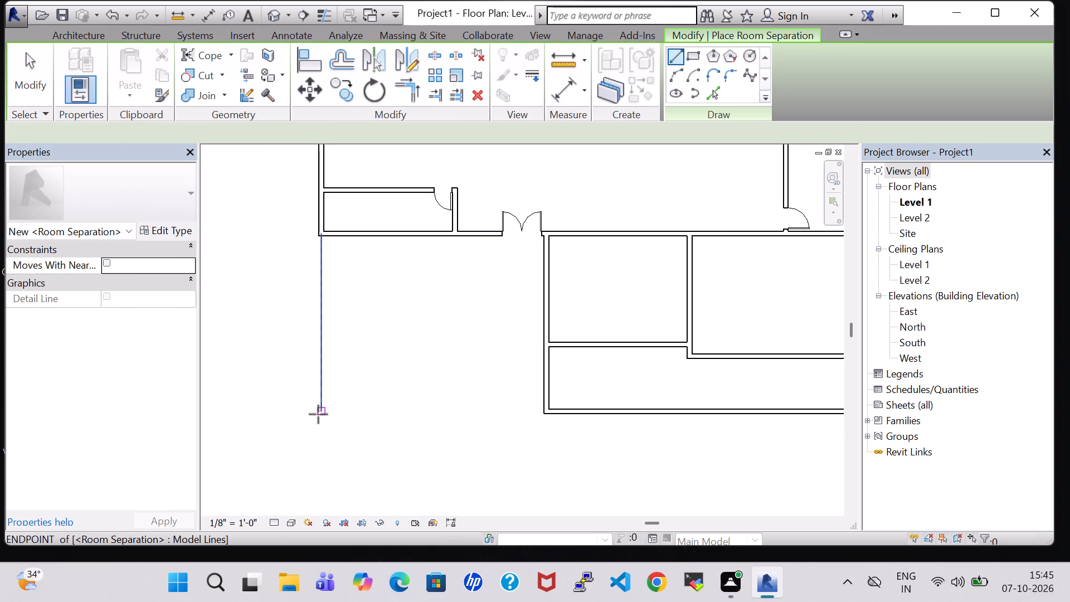
click(320, 412)
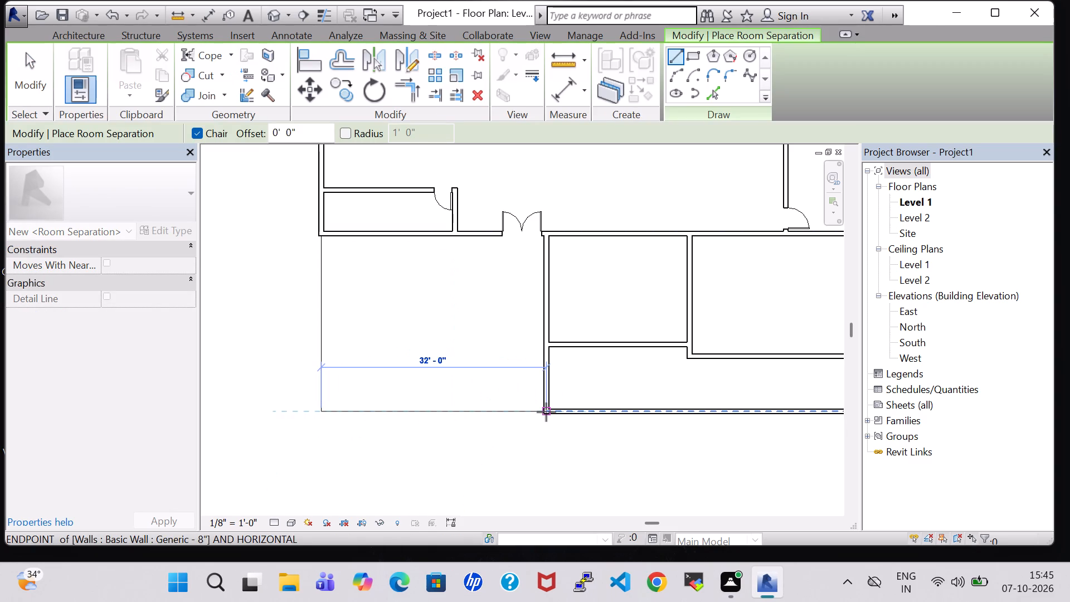
click(546, 412)
key(Escape)
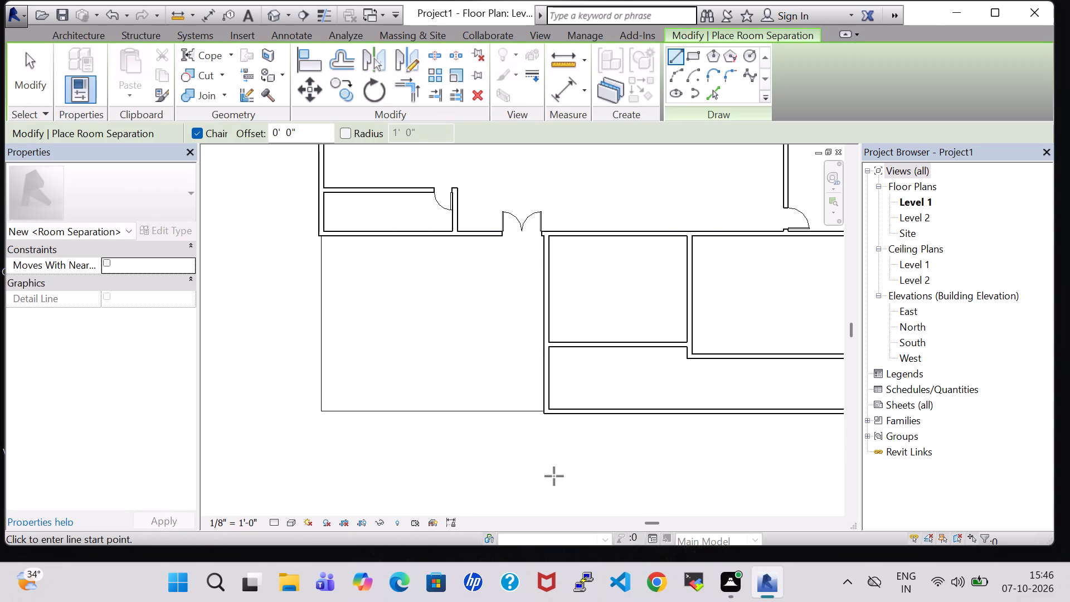
key(Escape)
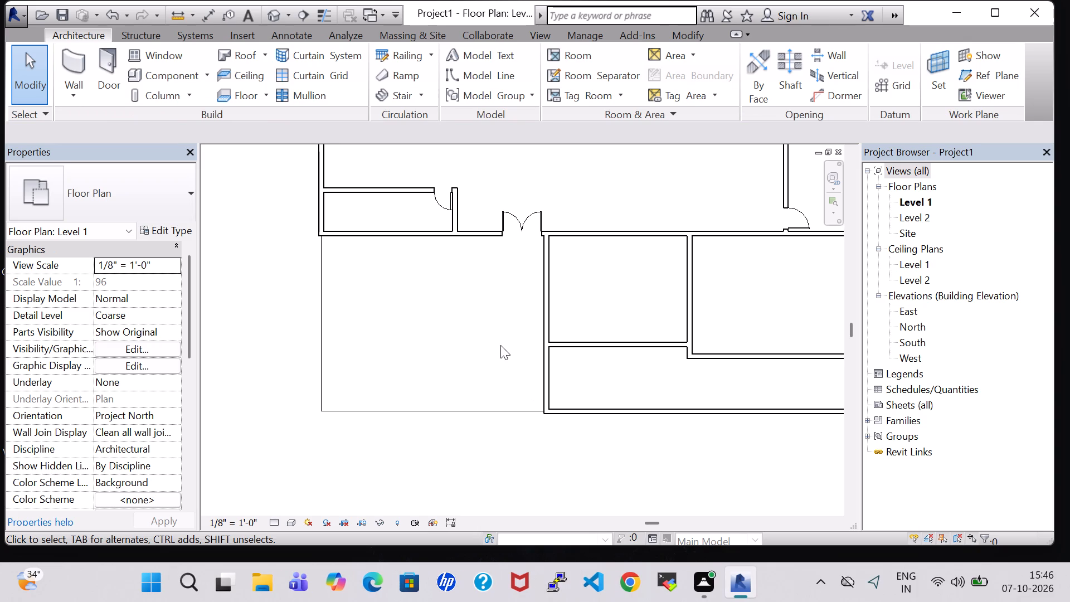
Place a Single-Flush 34" x 84" door in the north wall of the room east of the open area, about 2'-1" west of its east partition.
scroll(605, 303, down, 1)
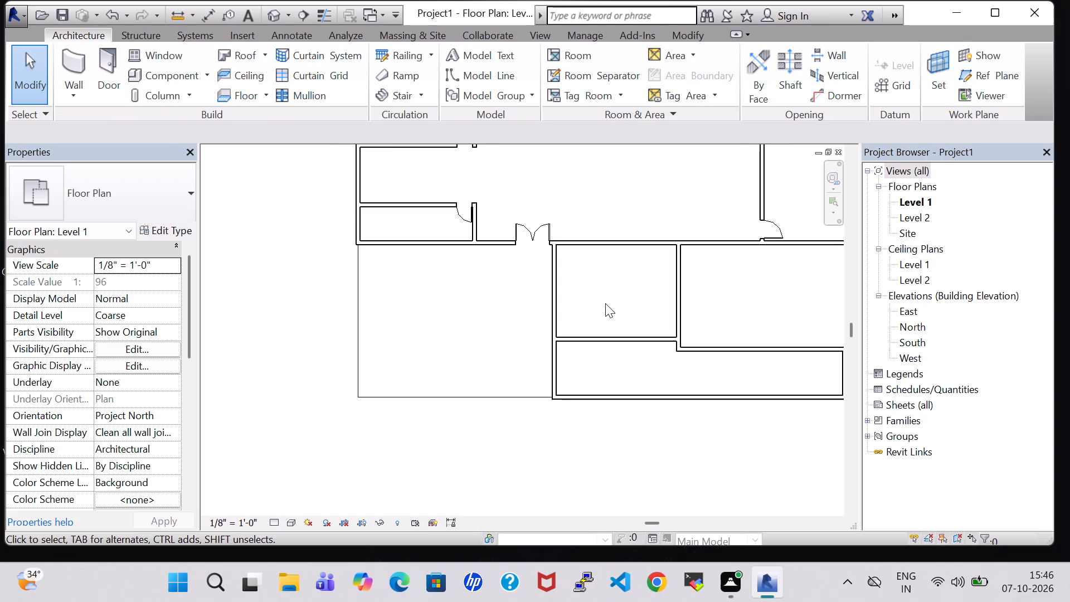
scroll(605, 303, down, 1)
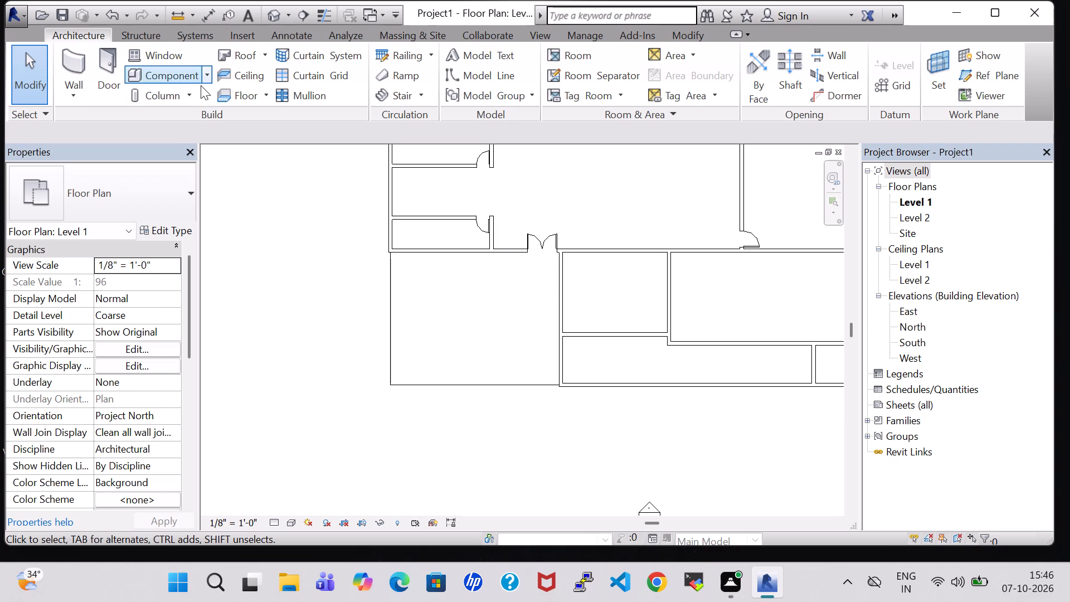
click(122, 70)
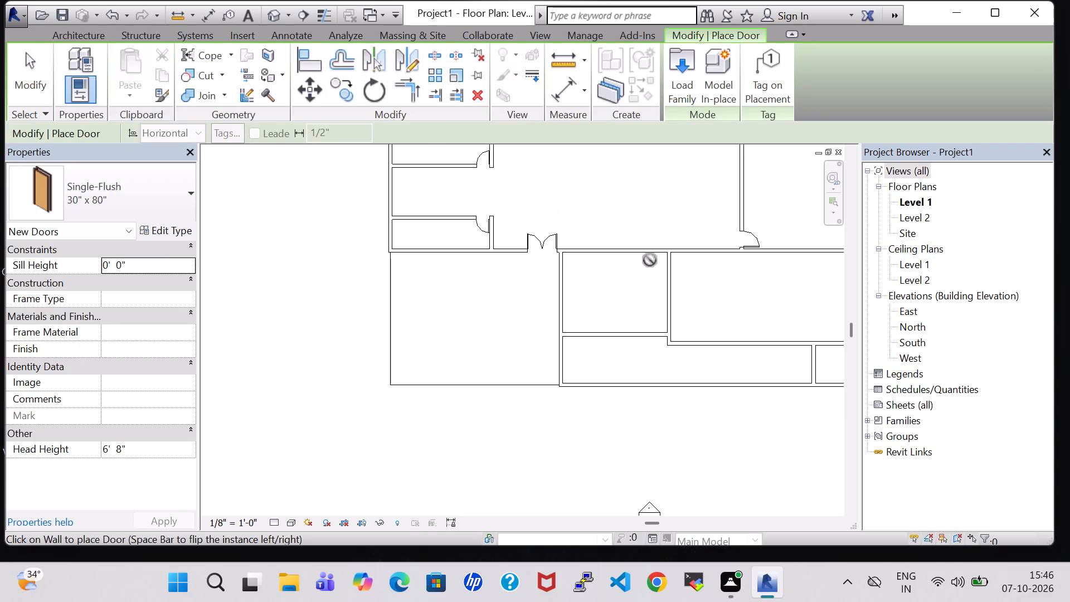
click(148, 194)
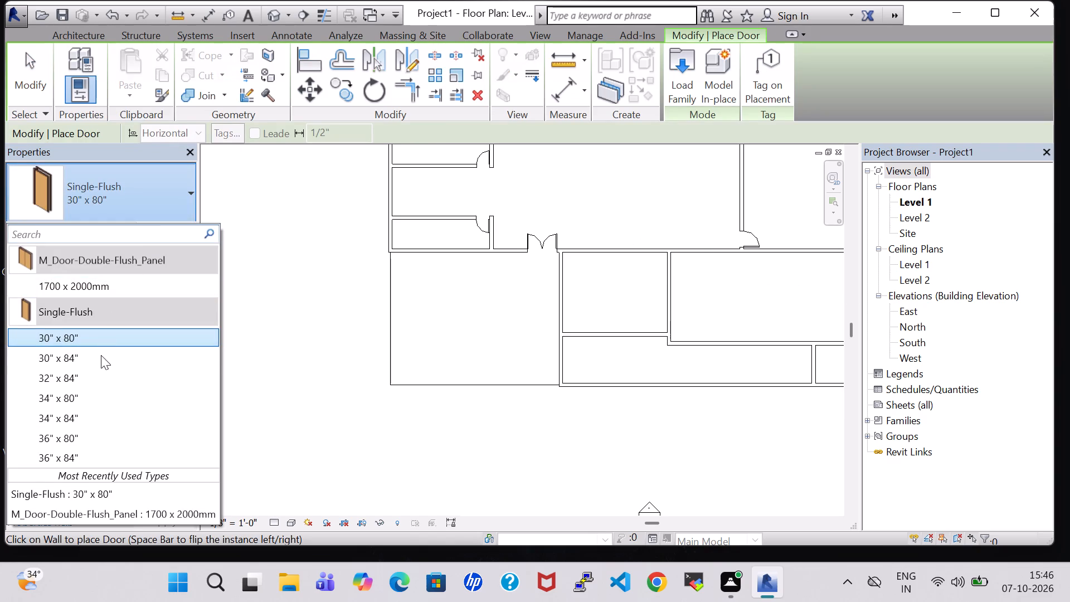
click(103, 378)
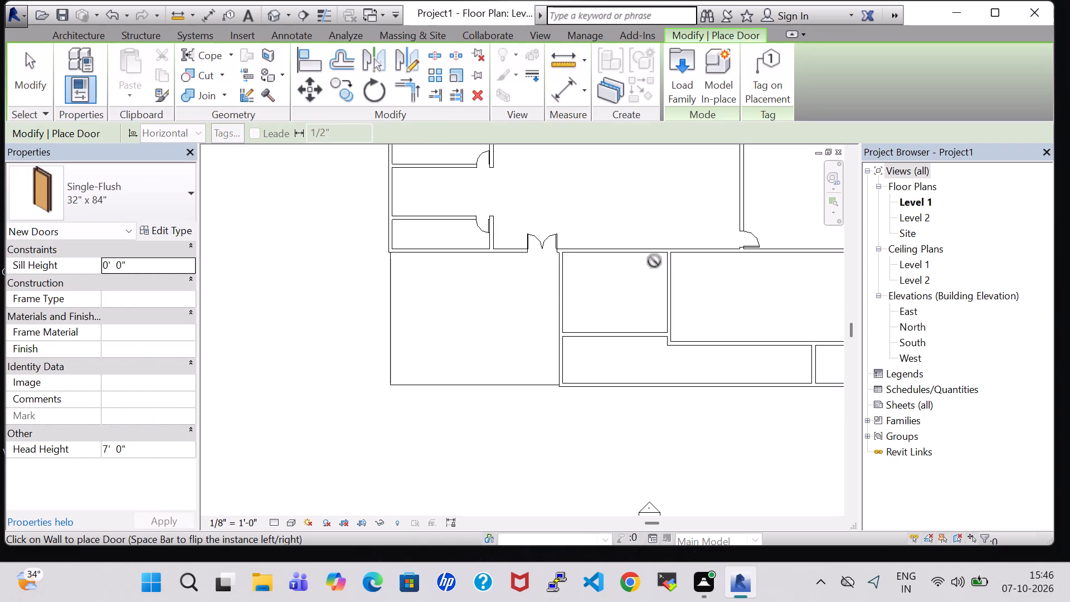
click(118, 188)
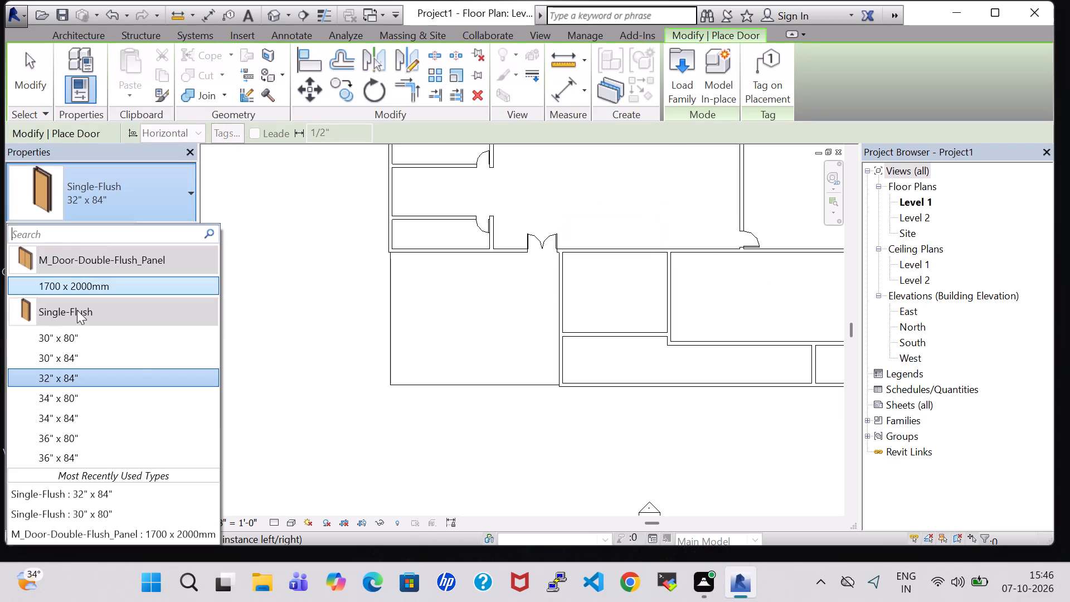
click(79, 414)
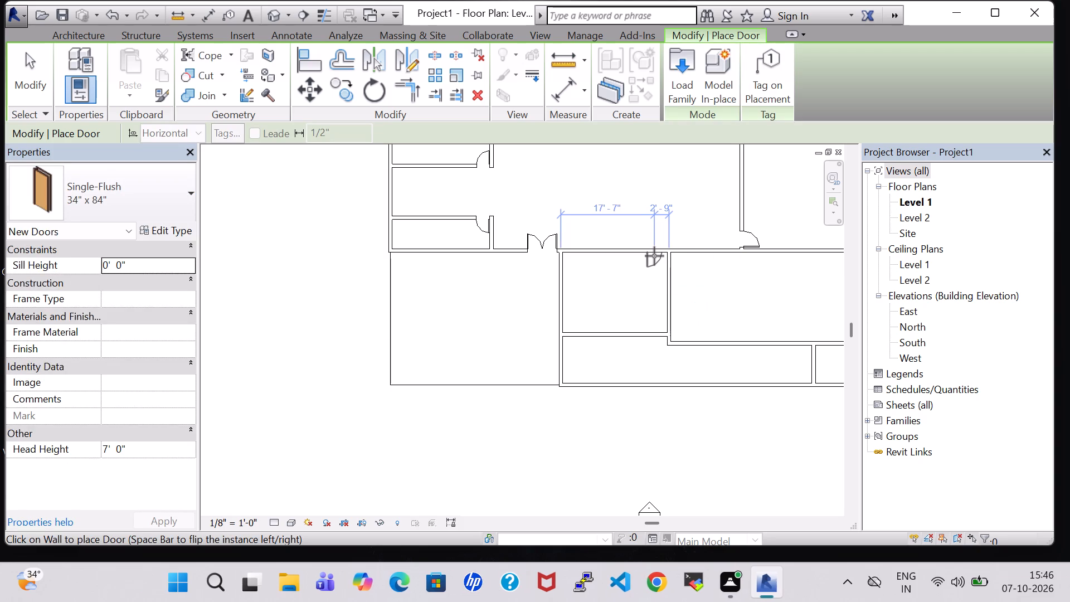
key(space)
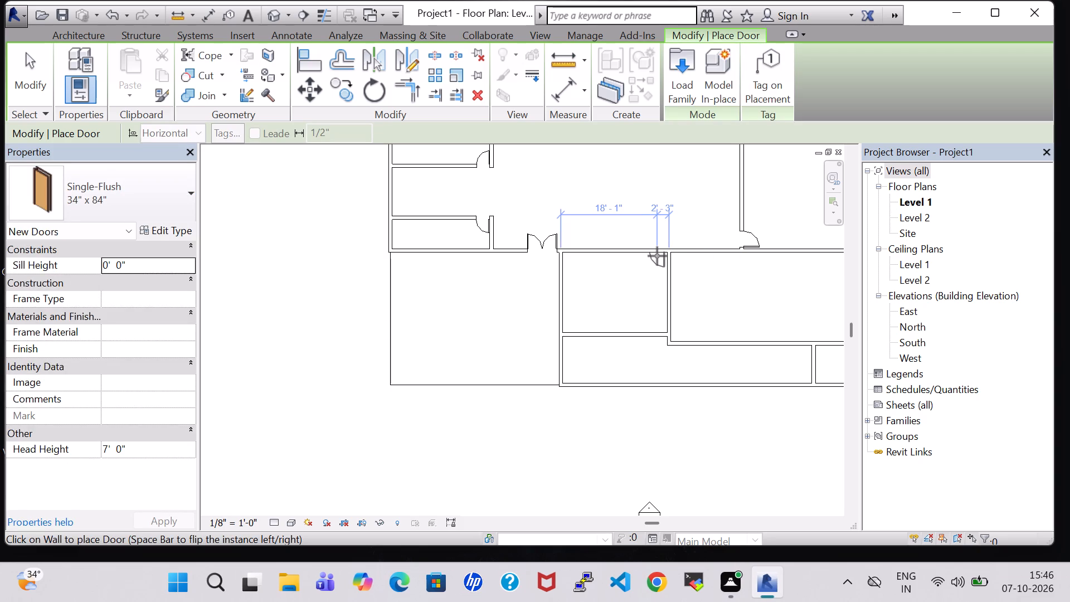
scroll(657, 256, up, 7)
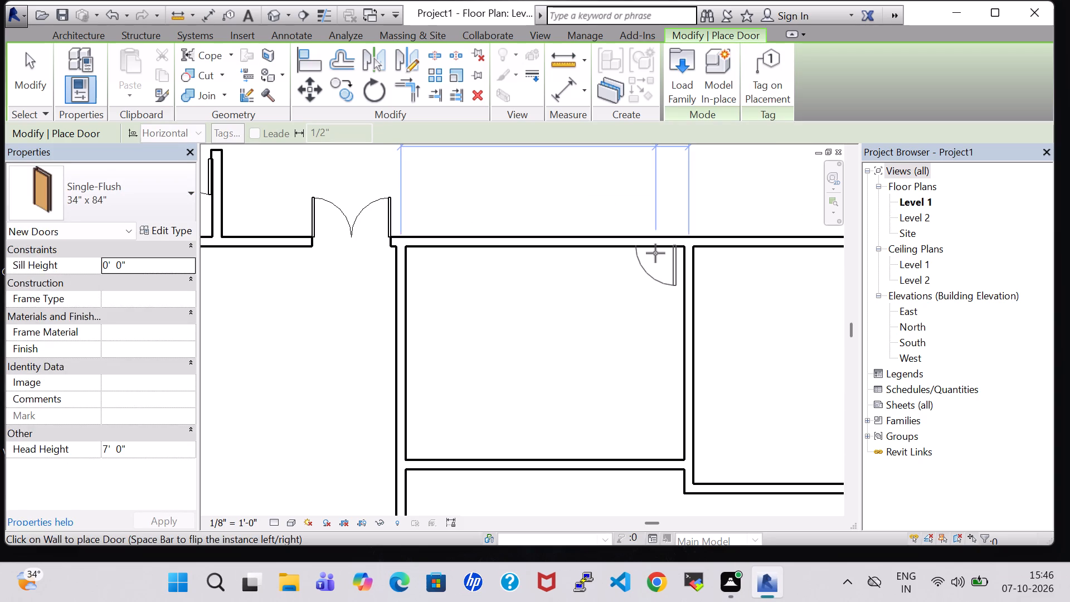
click(660, 253)
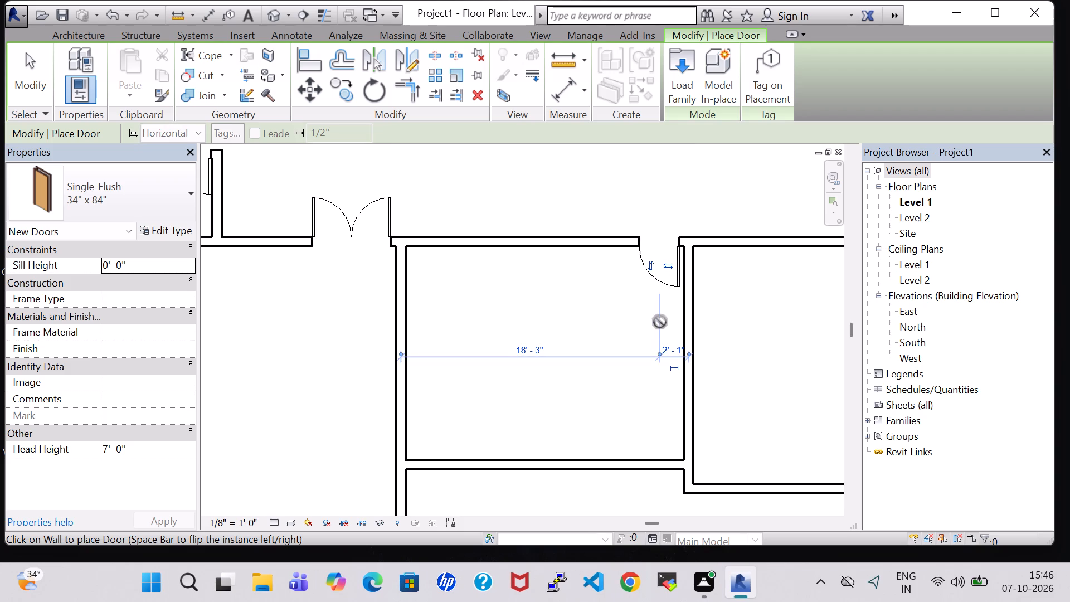
key(Escape)
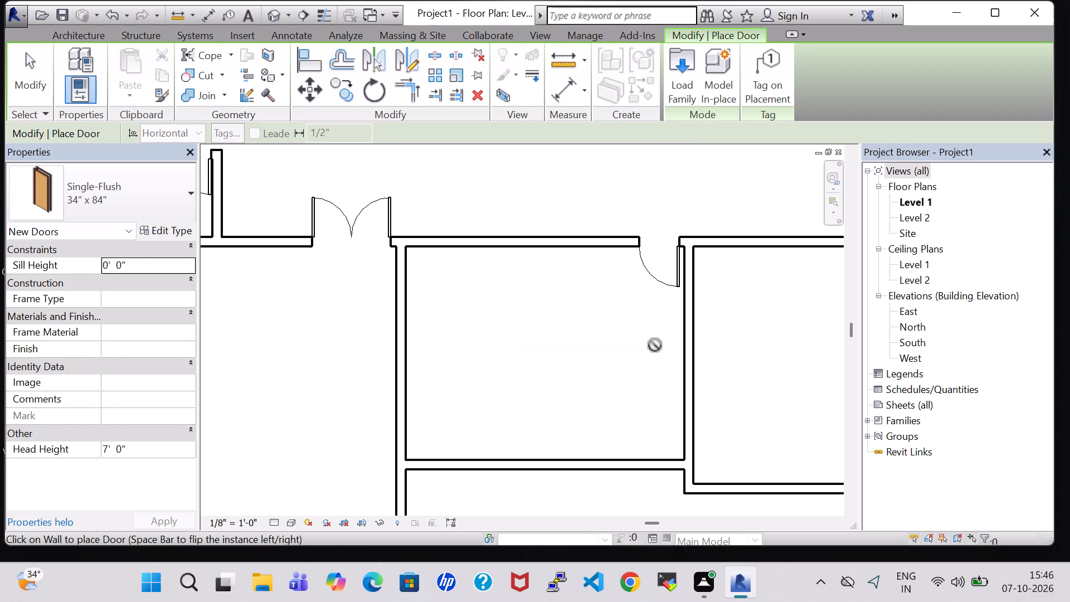
Place a mirrored Single-Flush 34" x 84" door in the same wall, about 1'-11" east of the partition, opening into the larger room.
key(space)
click(716, 248)
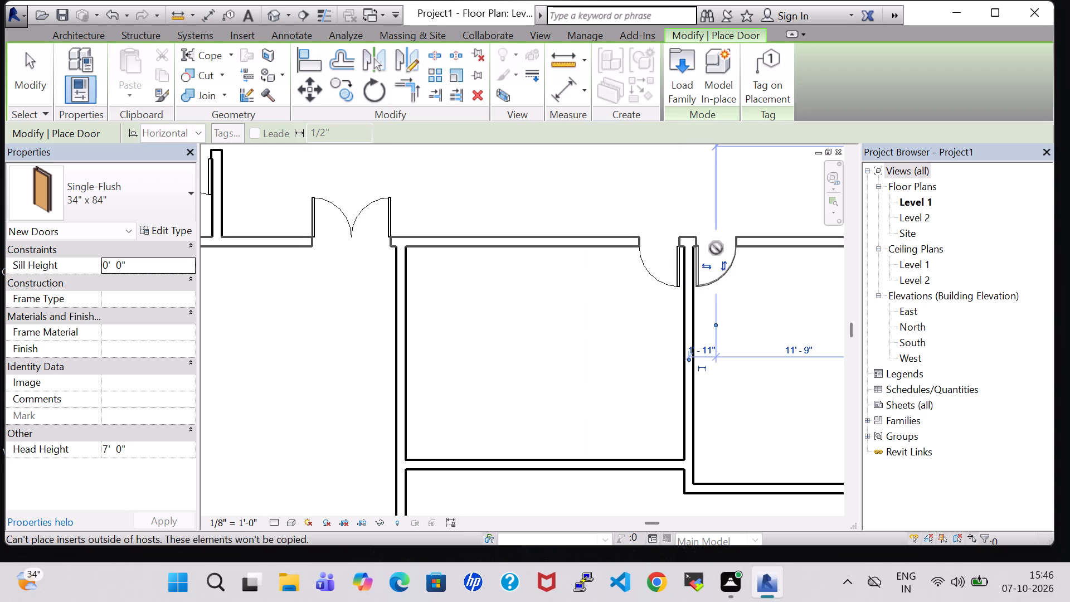
key(Escape)
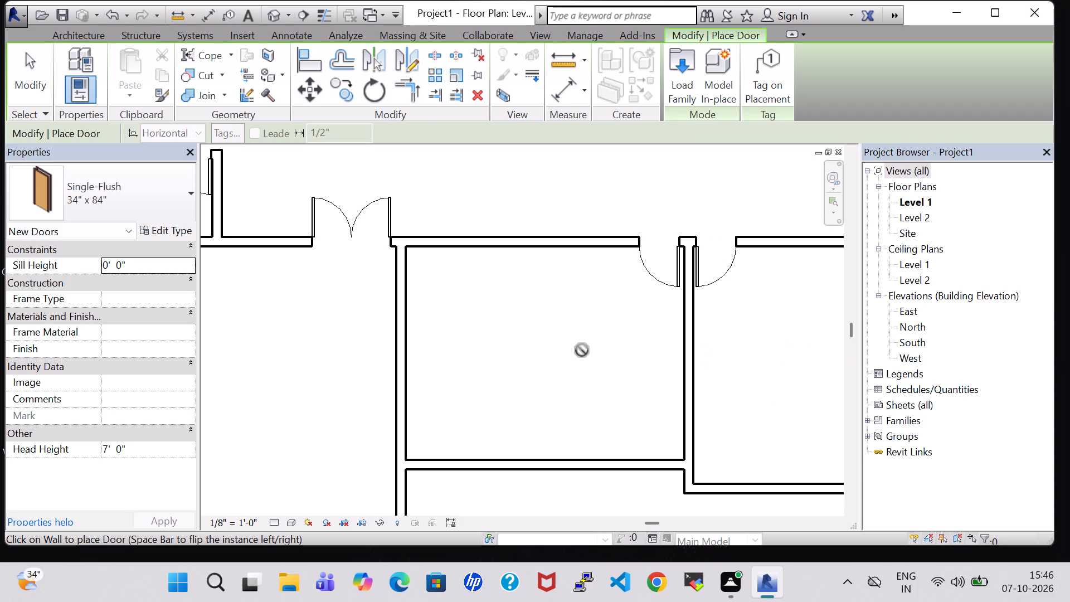
key(Escape)
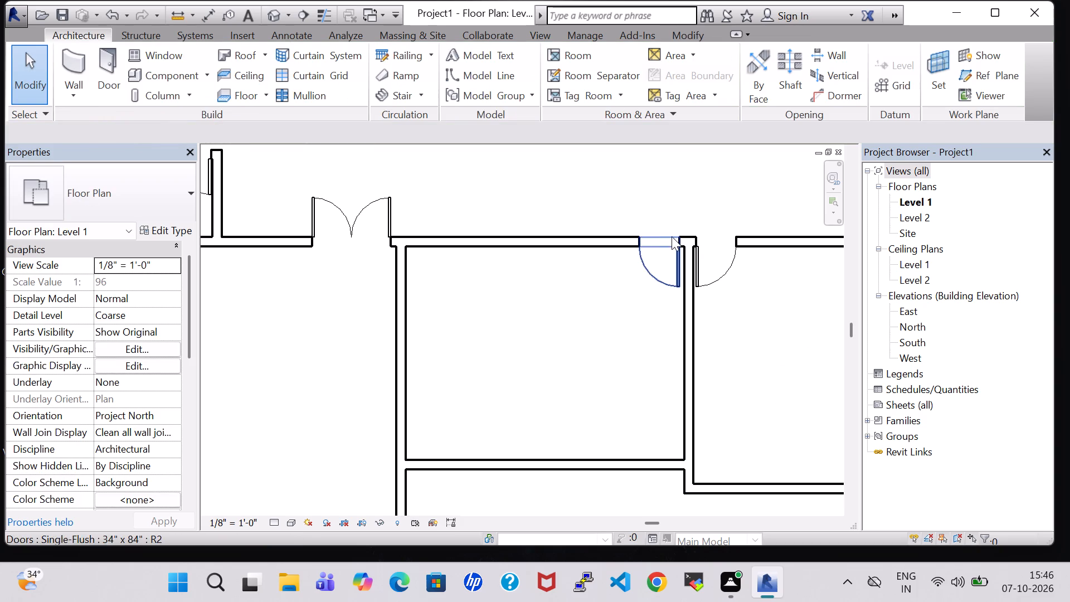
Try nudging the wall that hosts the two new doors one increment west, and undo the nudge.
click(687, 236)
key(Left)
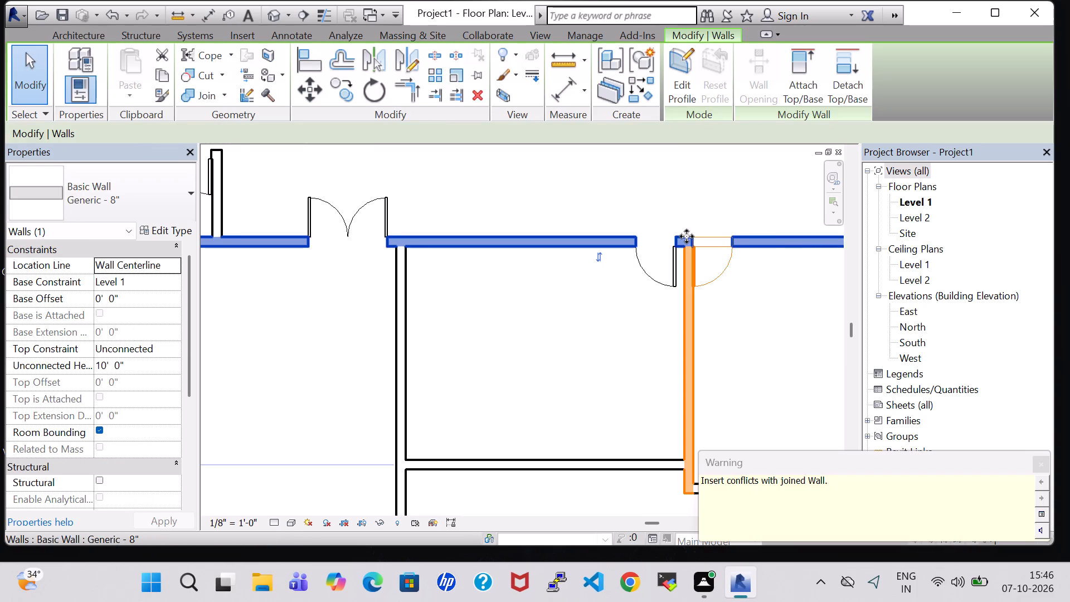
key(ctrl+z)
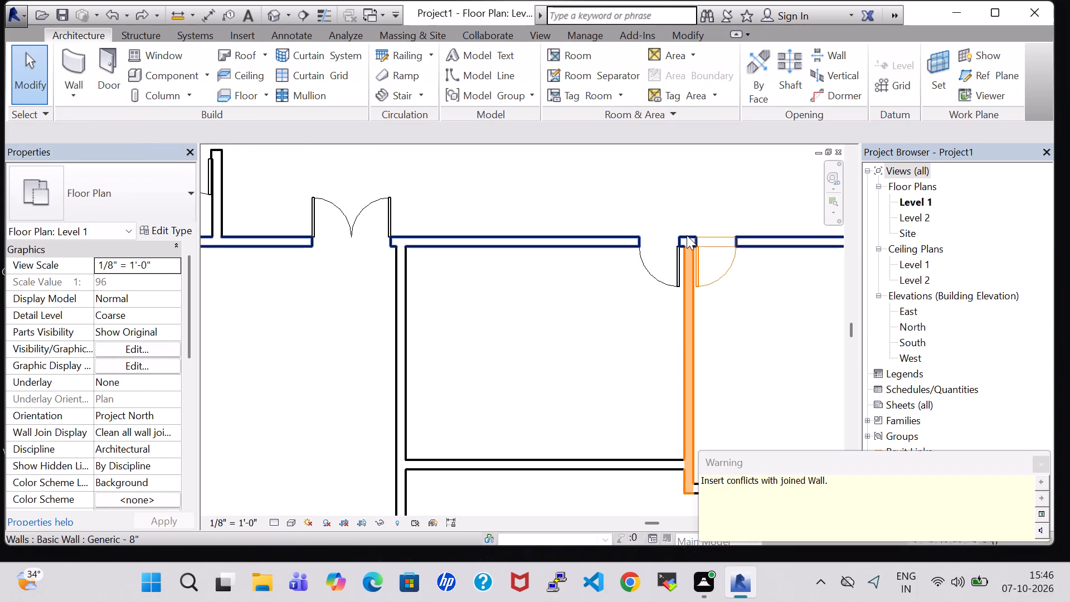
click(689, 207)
Place a Single-Flush 34" x 84" door in the larger room's south wall, about 2'-2" east of its west partition, opening north.
scroll(746, 348, down, 3)
middle_drag(746, 348, 694, 351)
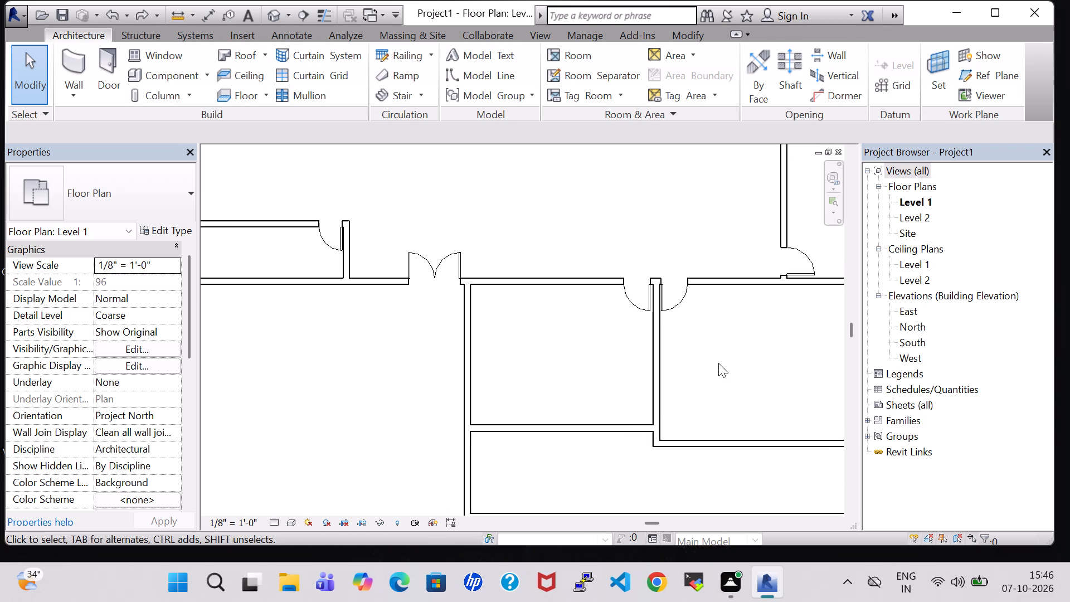
middle_drag(718, 363, 705, 314)
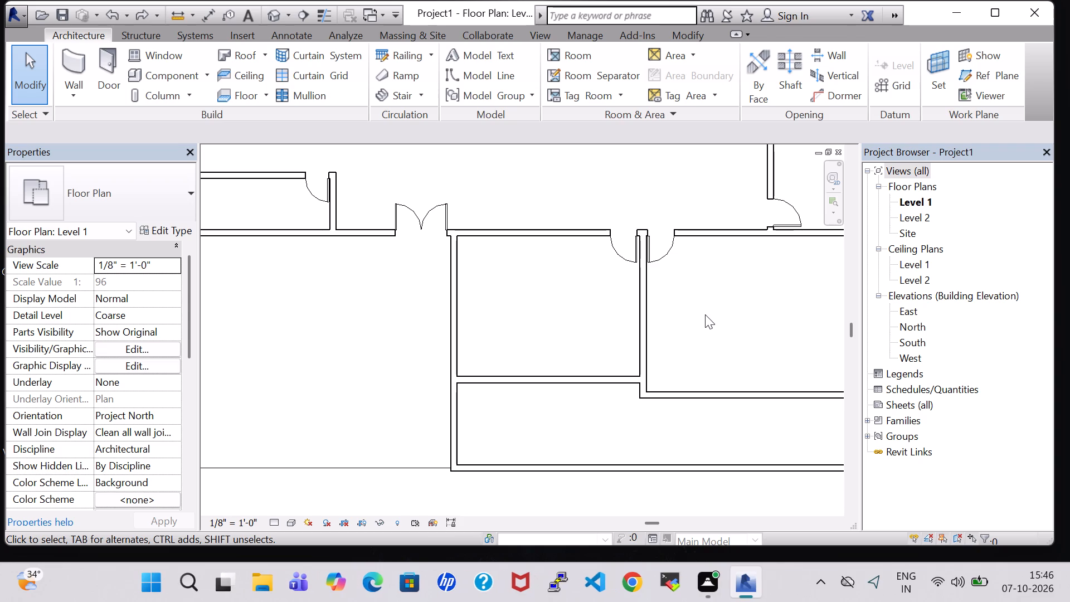
click(101, 66)
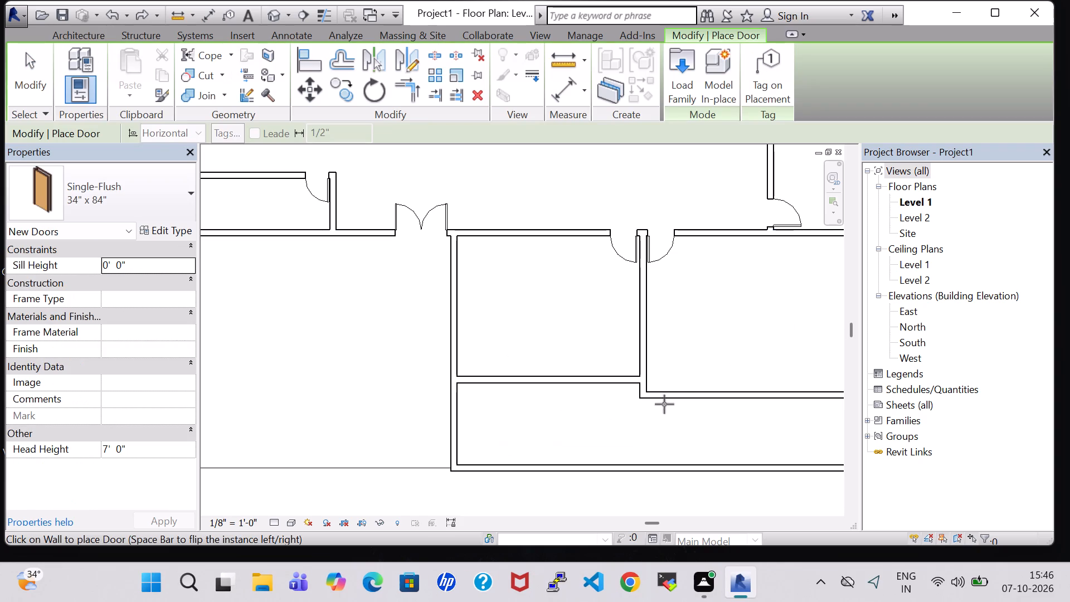
key(space)
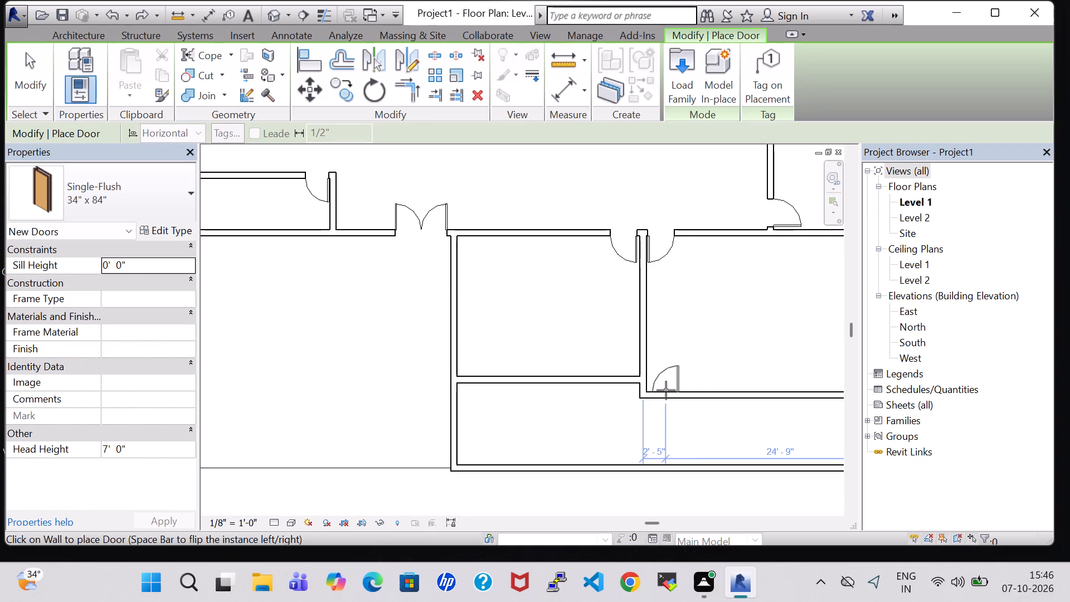
click(663, 391)
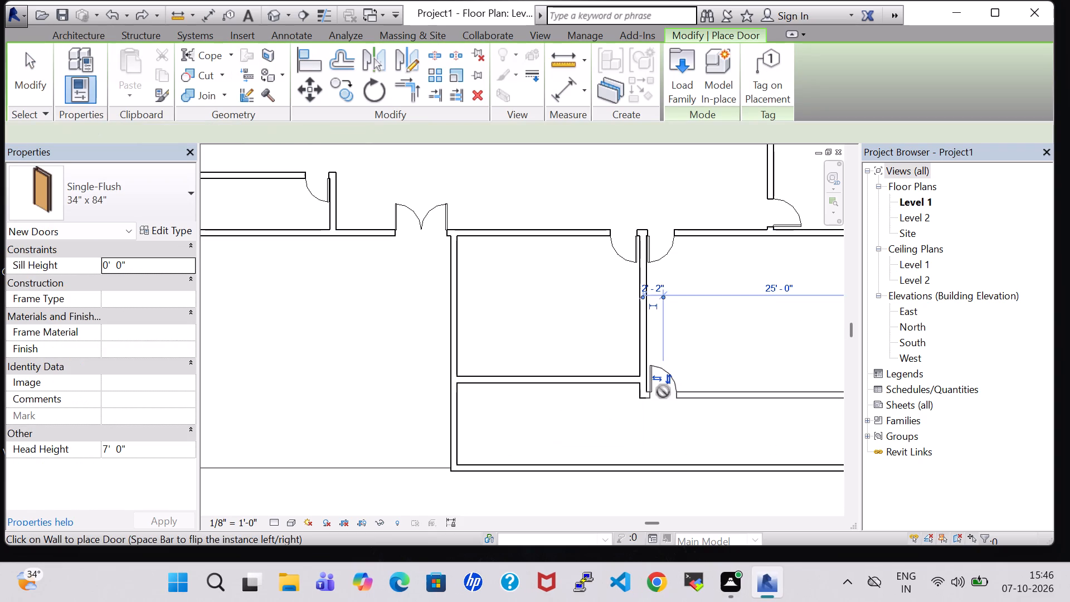
key(Escape)
key(Escape)
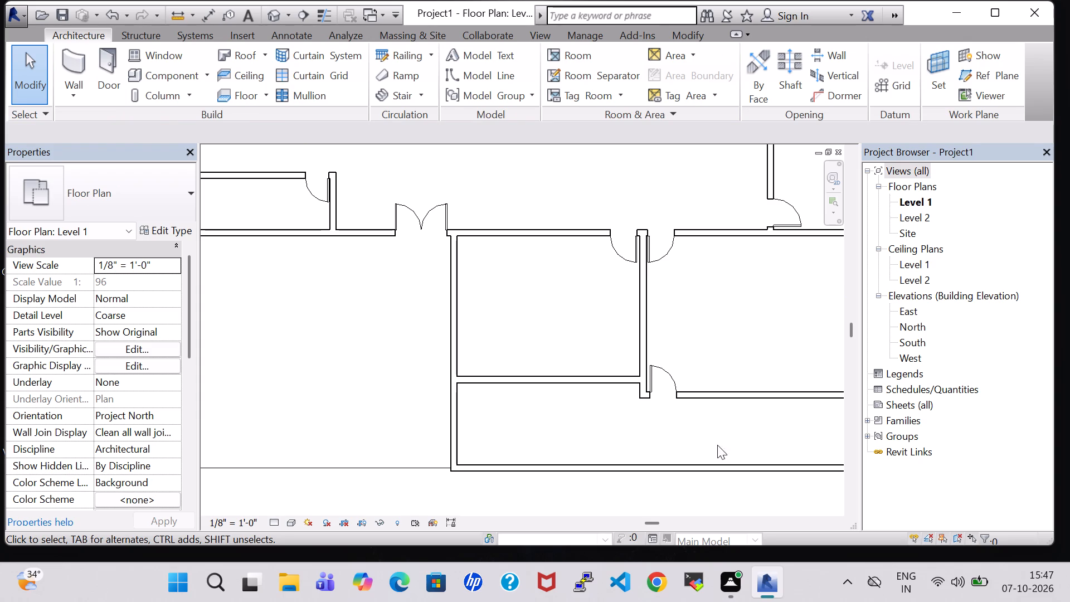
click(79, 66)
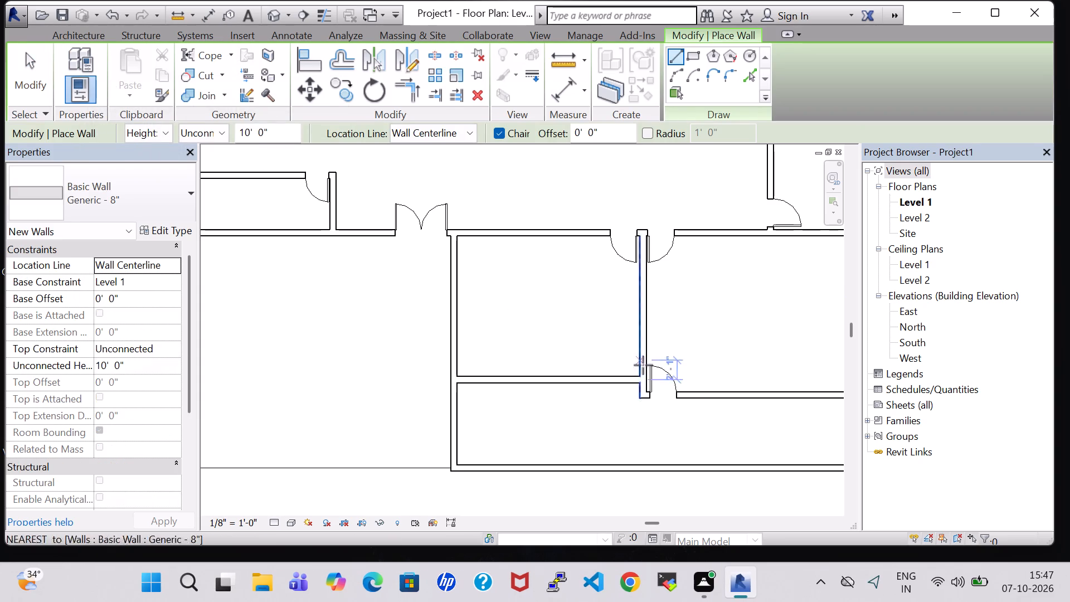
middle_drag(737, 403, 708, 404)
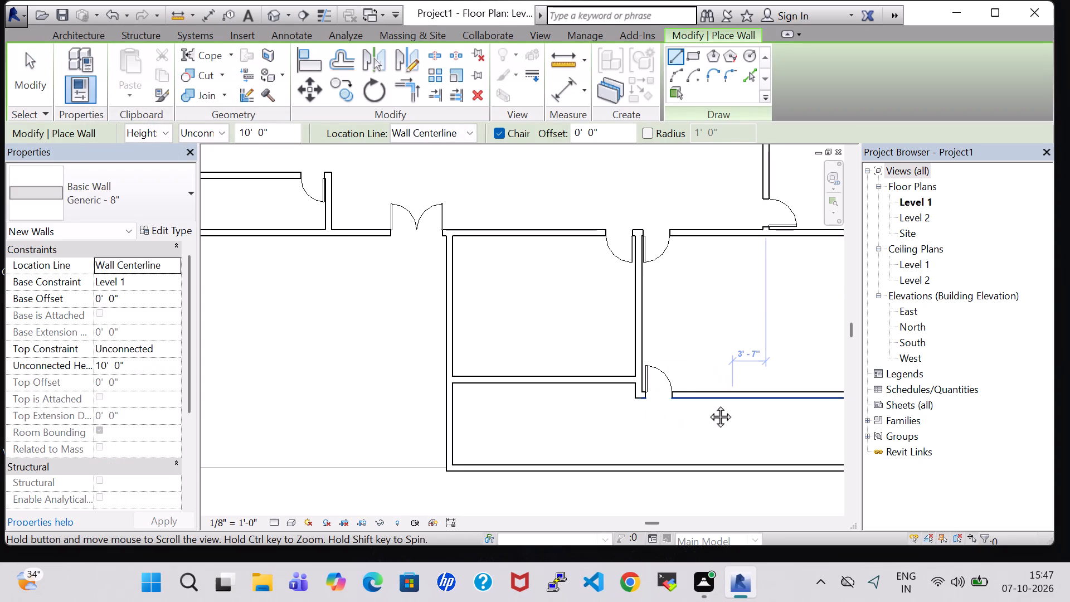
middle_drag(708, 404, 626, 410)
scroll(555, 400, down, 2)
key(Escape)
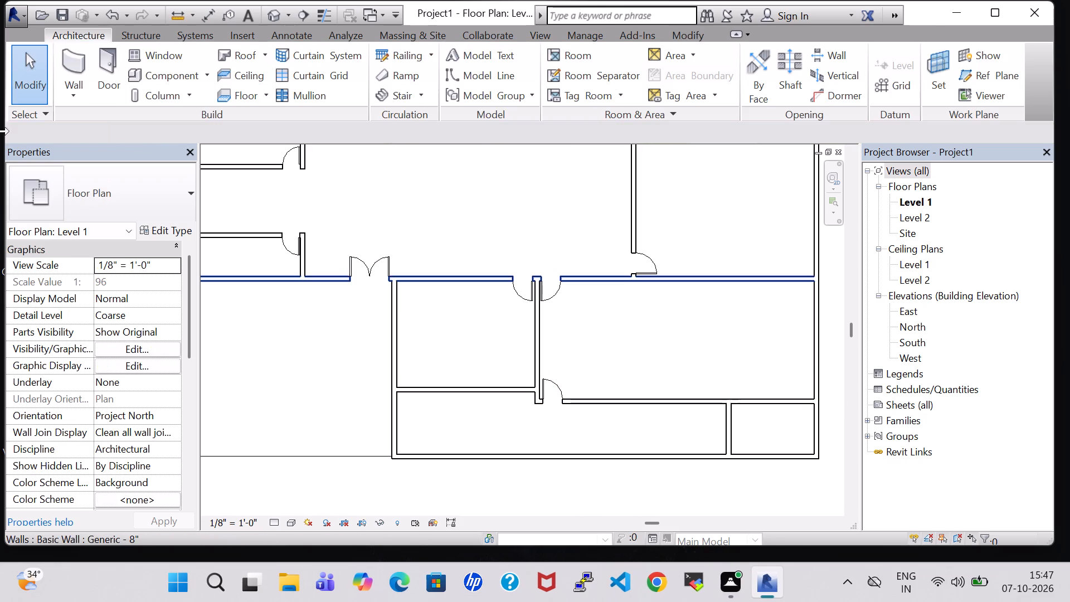
Place a Single-Flush 30" x 84" door near the north end of the small southeast room's west wall, opening into that room.
click(106, 65)
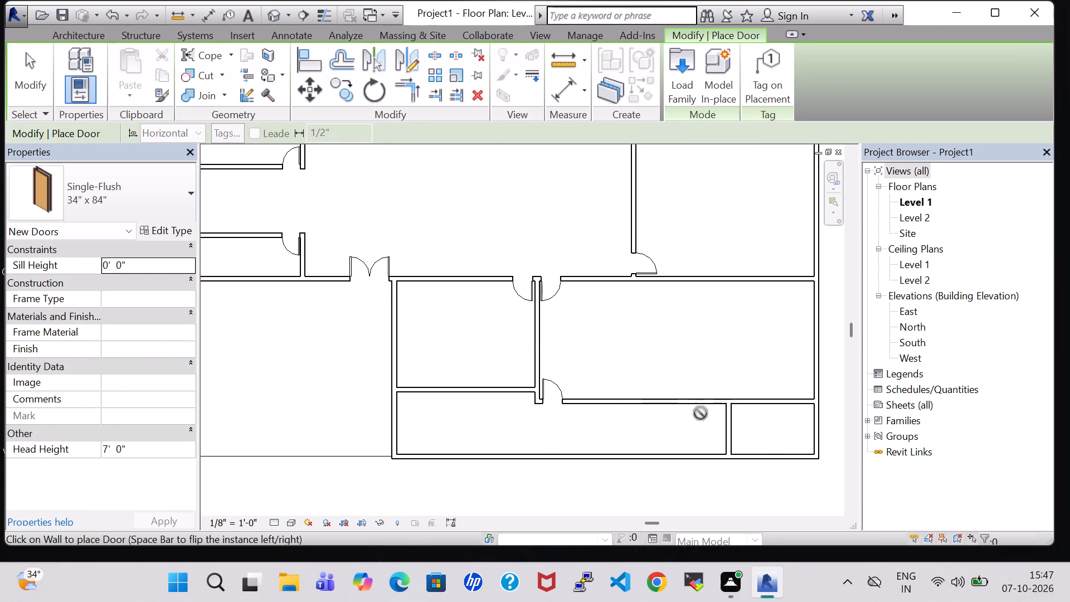
scroll(740, 415, up, 6)
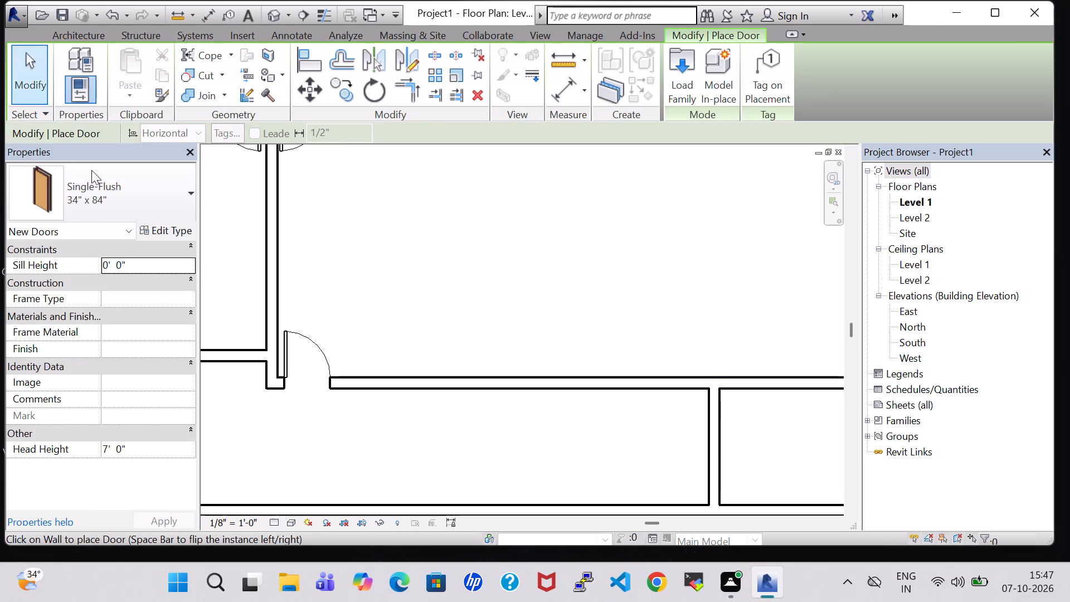
click(113, 174)
click(78, 355)
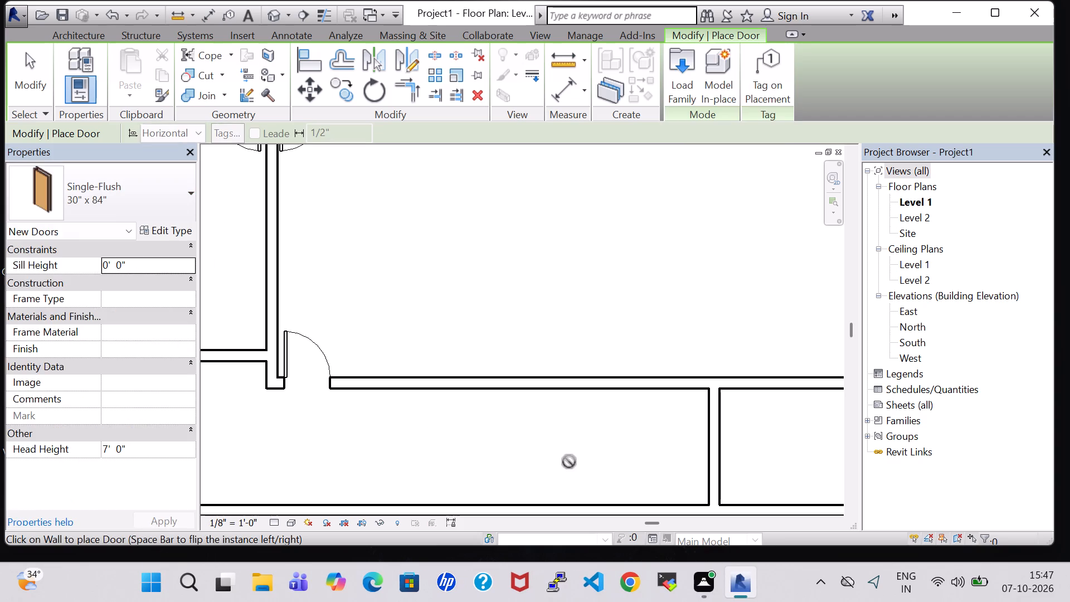
key(space)
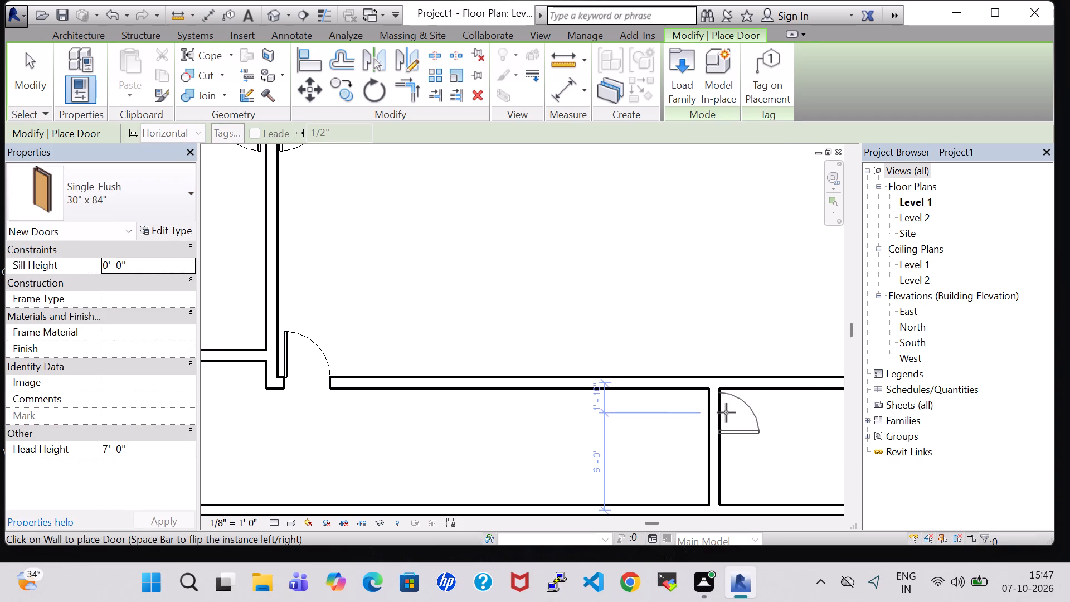
click(726, 412)
key(Escape)
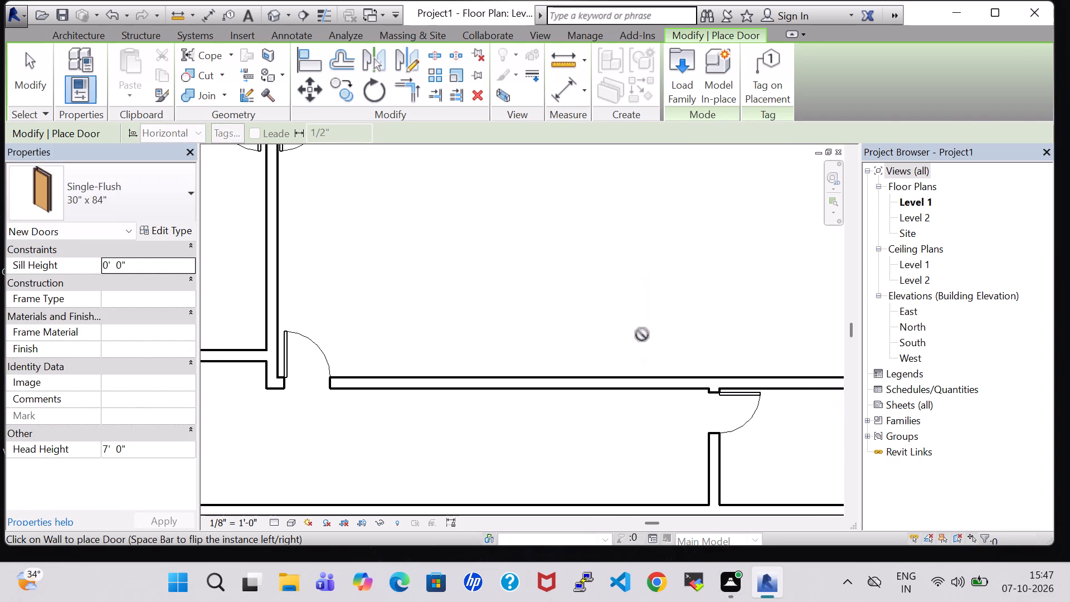
key(Escape)
Split the southern strip's west wall just south of the partition, and its south wall just west of the small southeast room.
scroll(638, 324, down, 5)
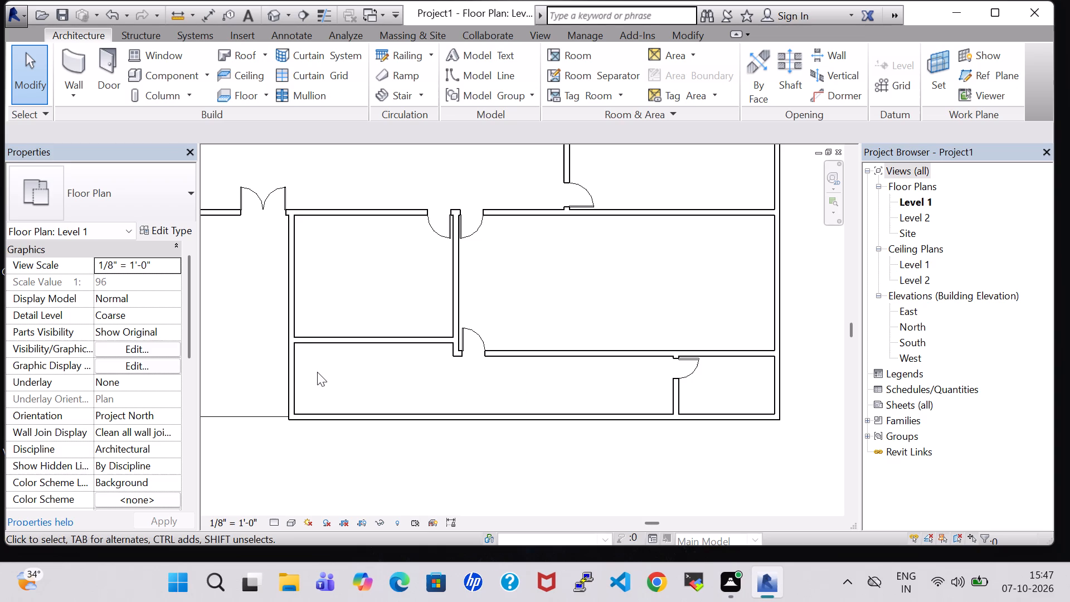
scroll(317, 372, down, 3)
middle_drag(317, 372, 470, 376)
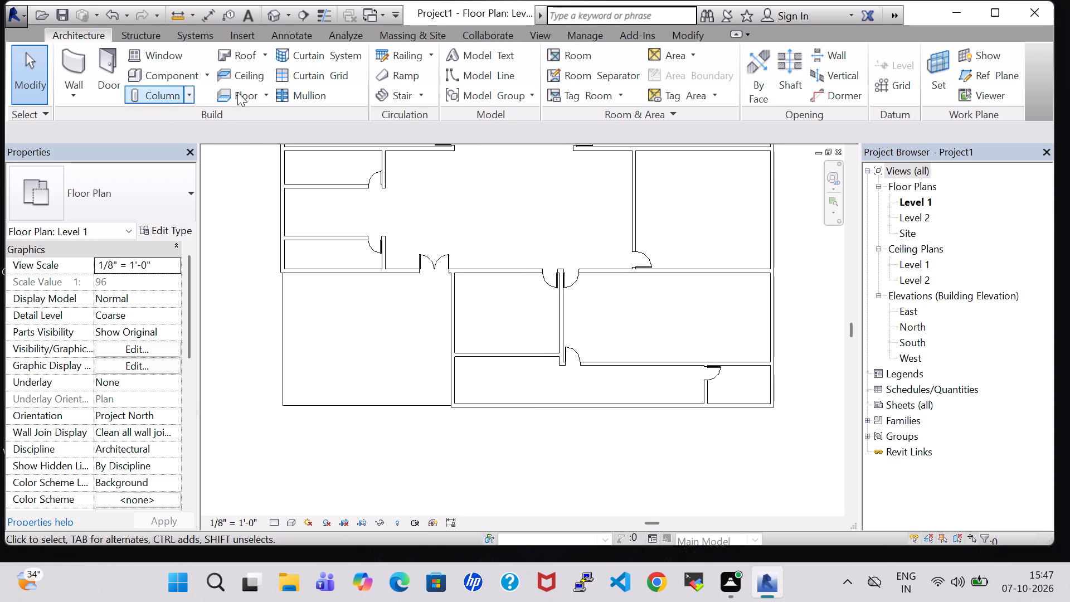
click(688, 35)
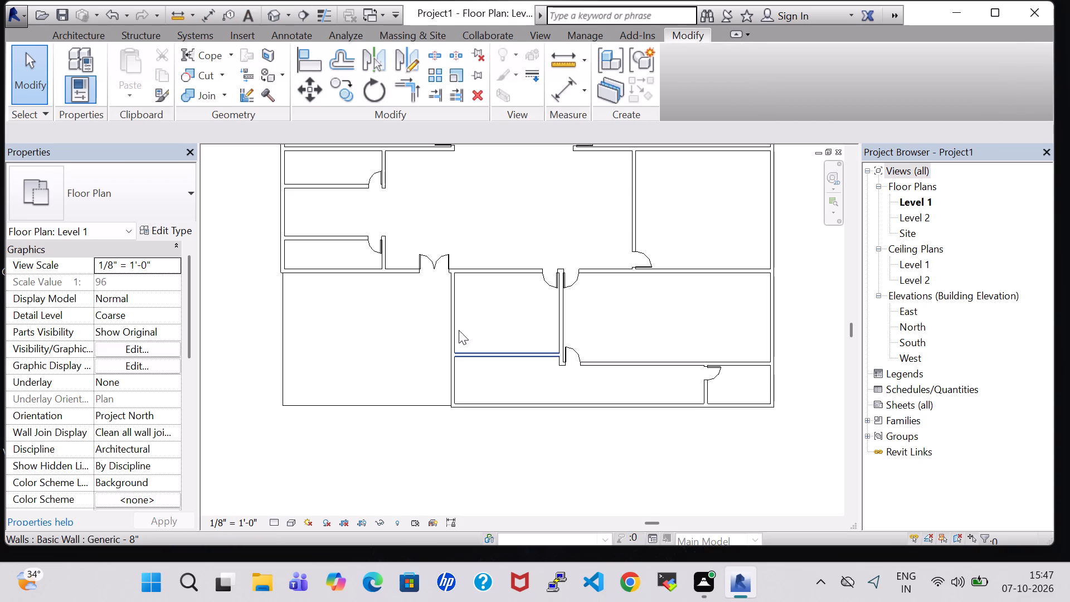
click(427, 50)
scroll(594, 410, up, 5)
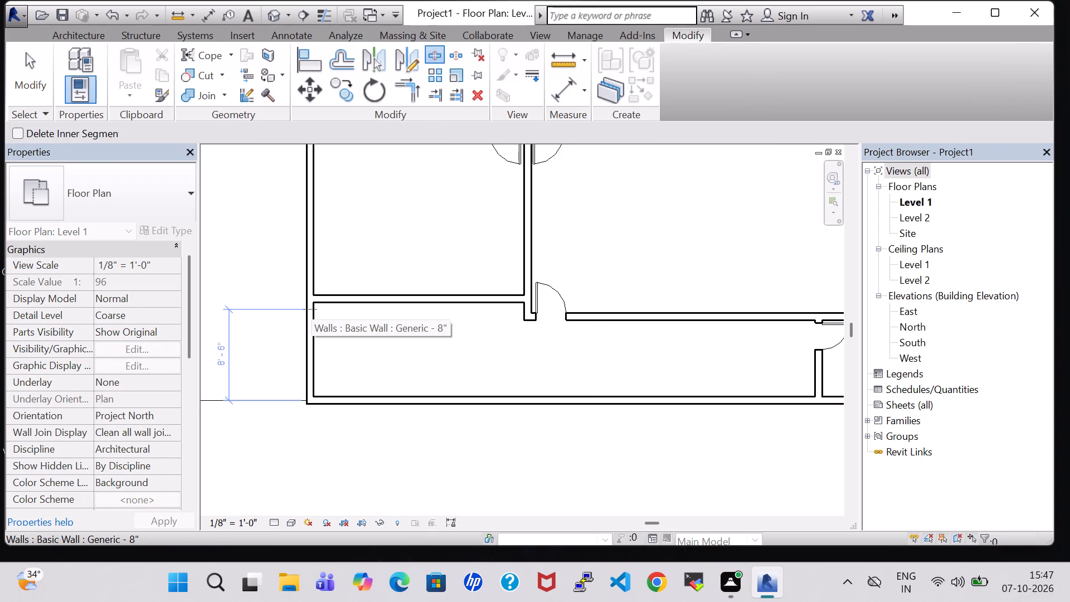
scroll(311, 309, up, 7)
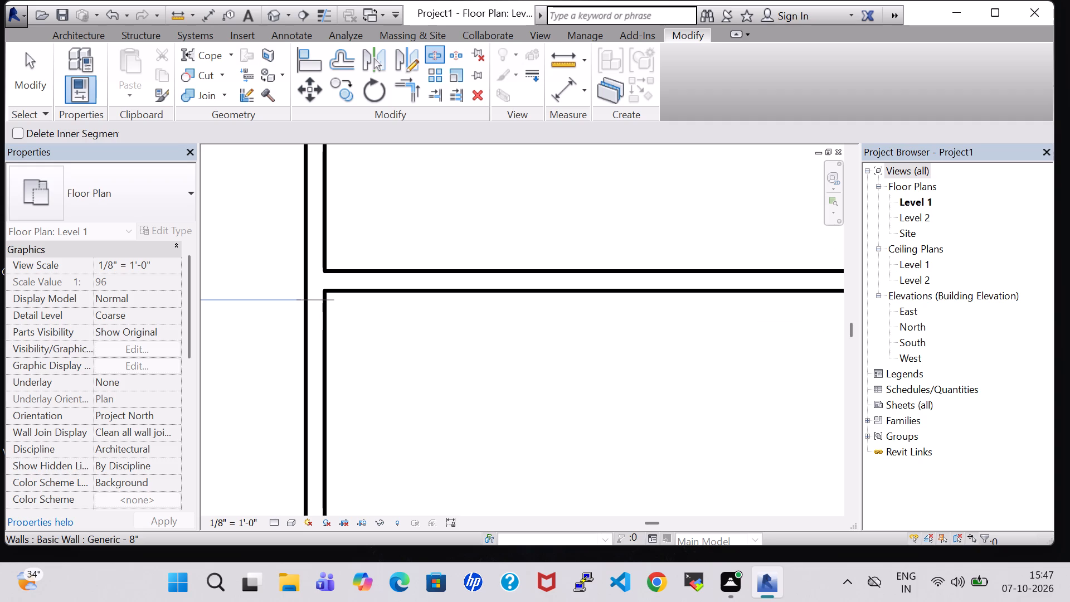
click(308, 299)
scroll(363, 416, down, 5)
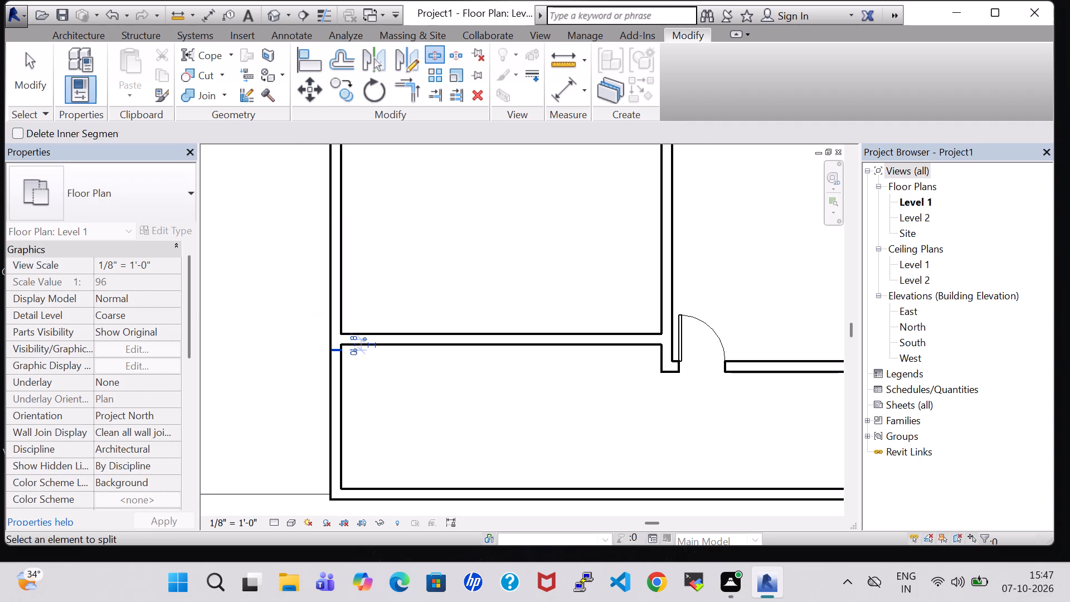
middle_drag(363, 417, 271, 408)
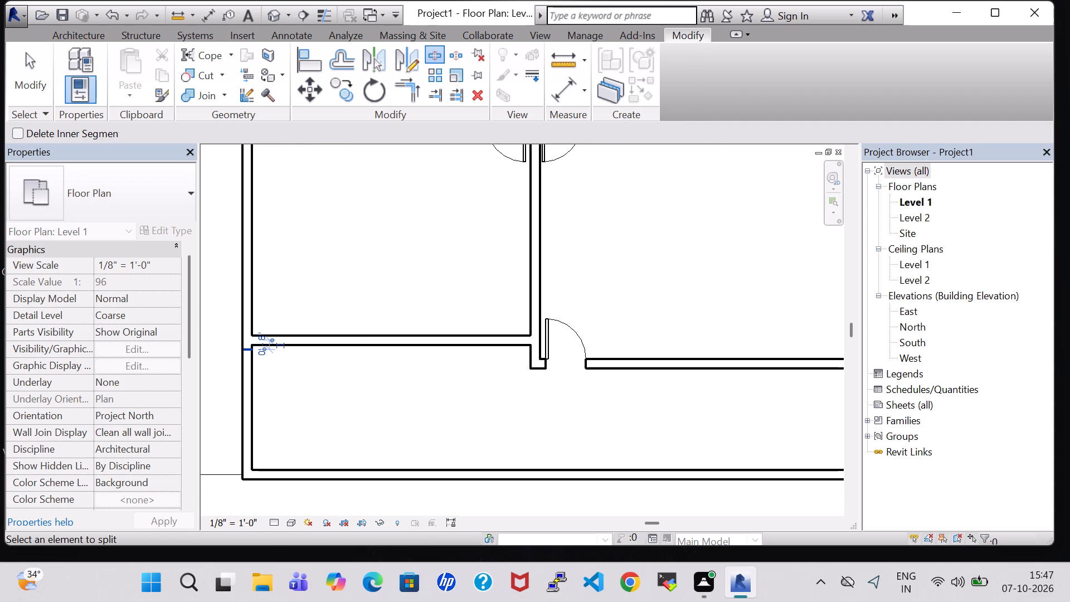
middle_drag(402, 430, 244, 379)
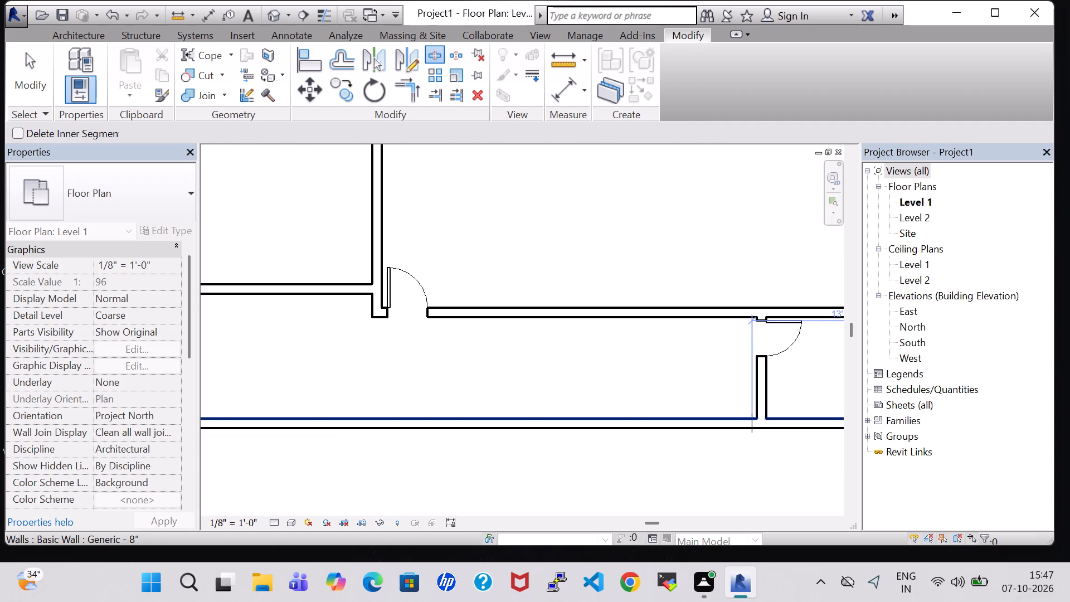
click(752, 418)
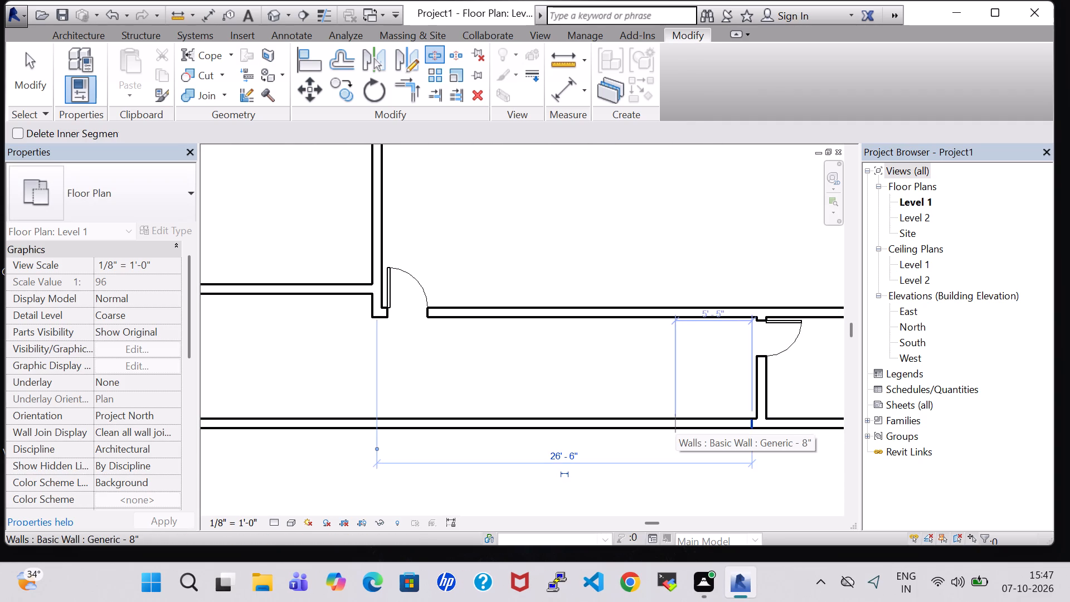
key(Escape)
key(Escape)
Delete the split-off south wall segment and west wall segment enclosing the southern strip.
click(675, 424)
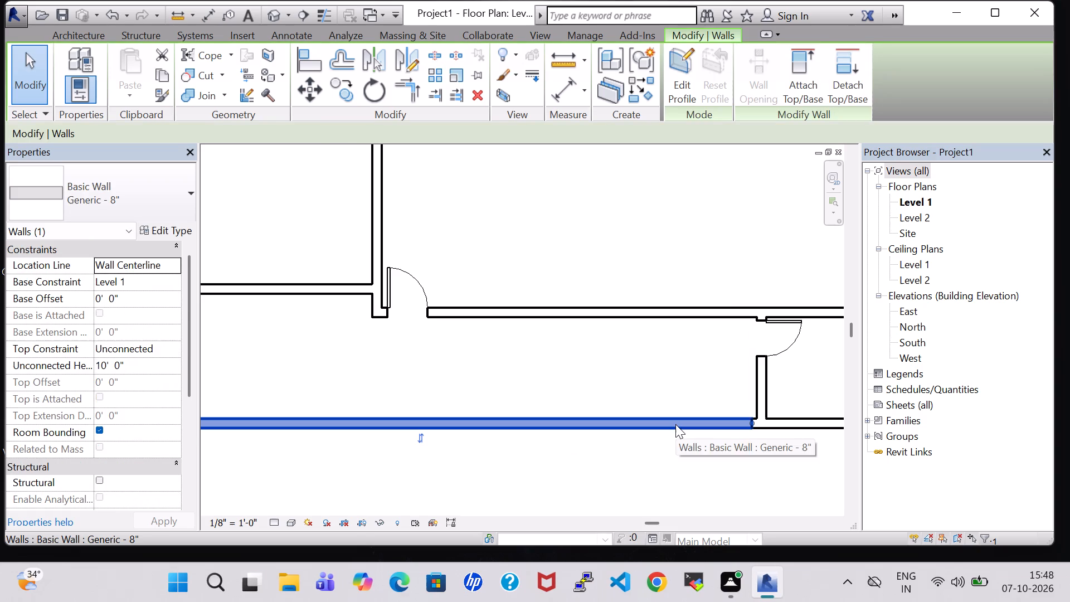
key(Delete)
middle_drag(360, 424, 543, 420)
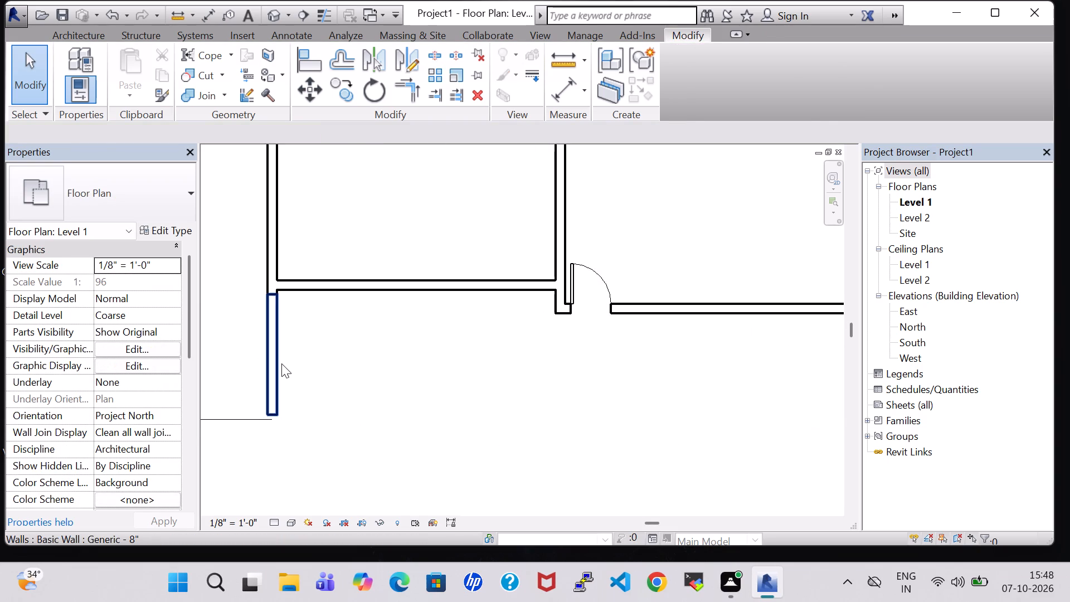
click(281, 363)
key(Delete)
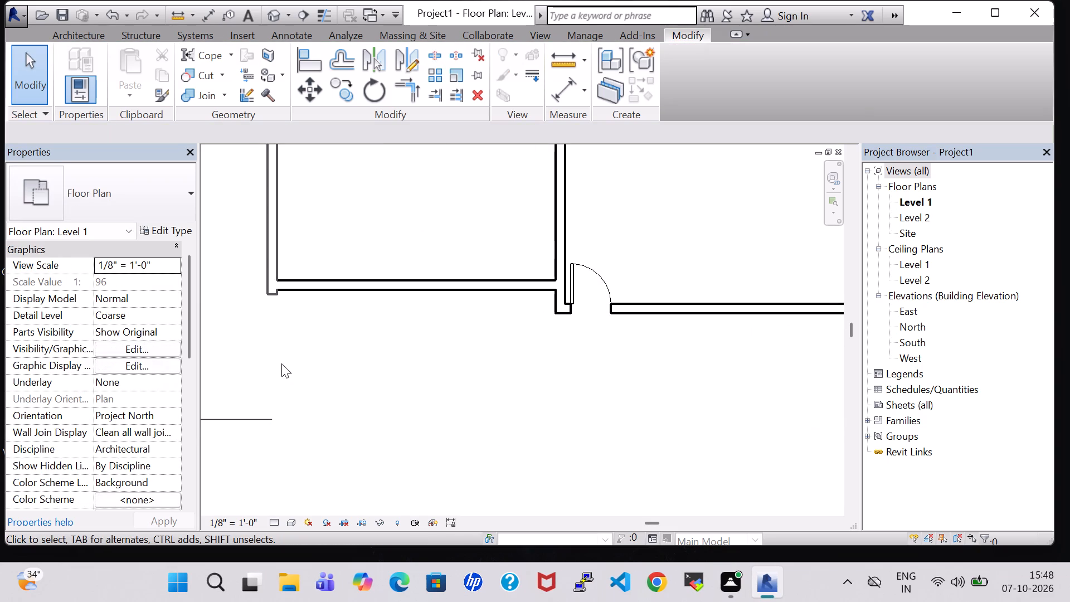
Draw room separation lines from the cut west wall end about 8'-10" south, and about 47' east to the remaining south wall.
click(80, 37)
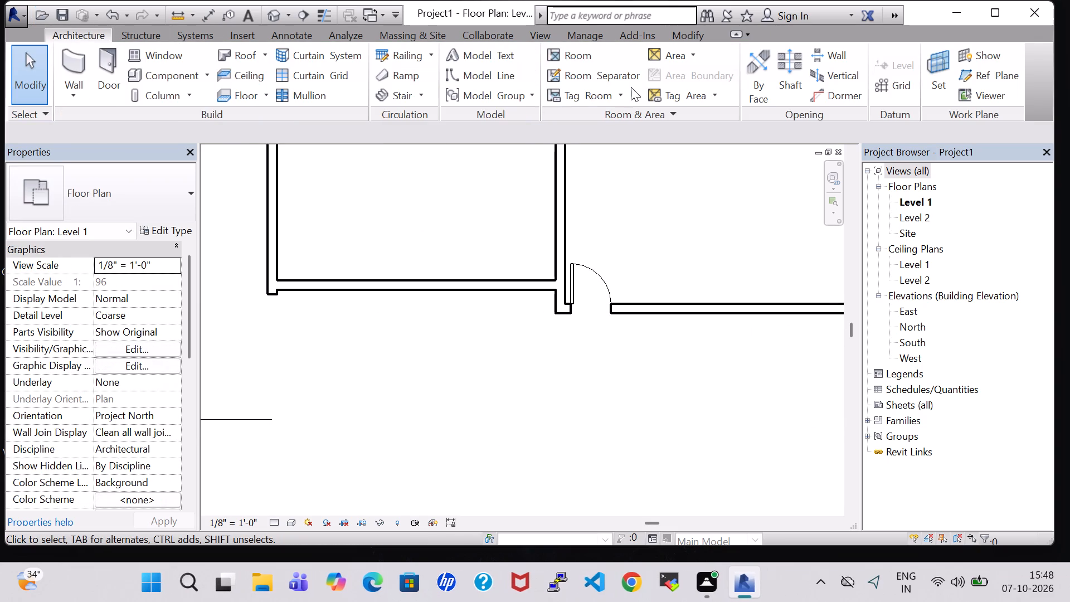
click(571, 83)
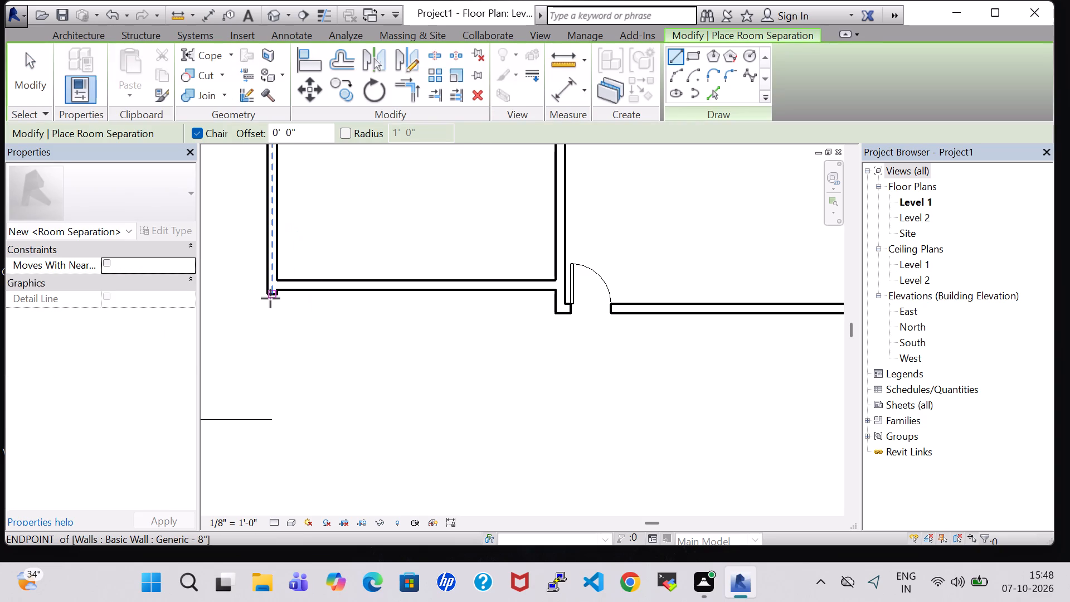
click(270, 298)
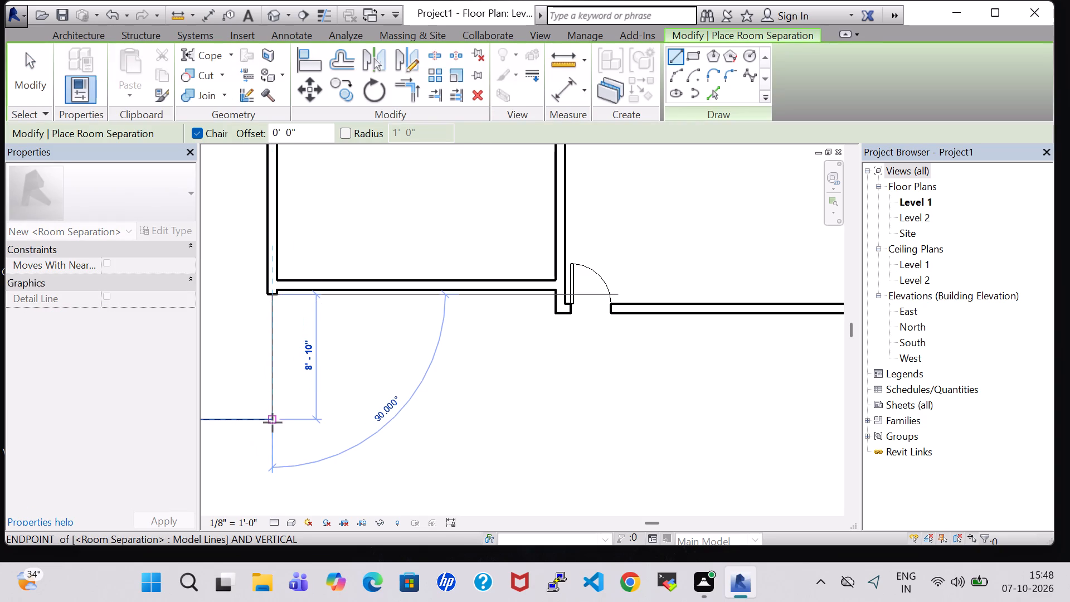
click(273, 423)
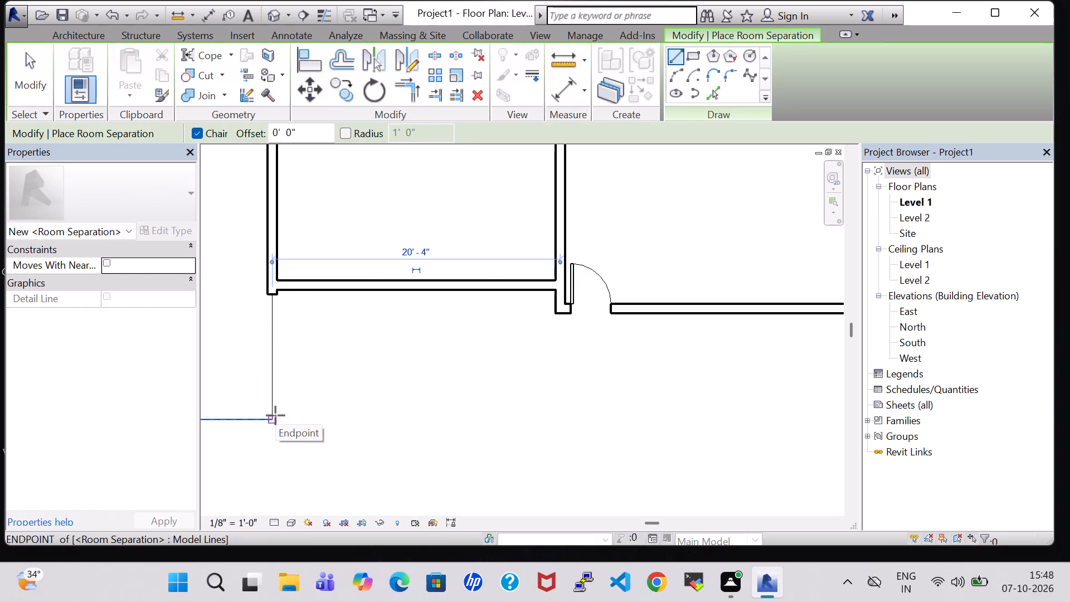
click(273, 417)
middle_drag(517, 405, 502, 410)
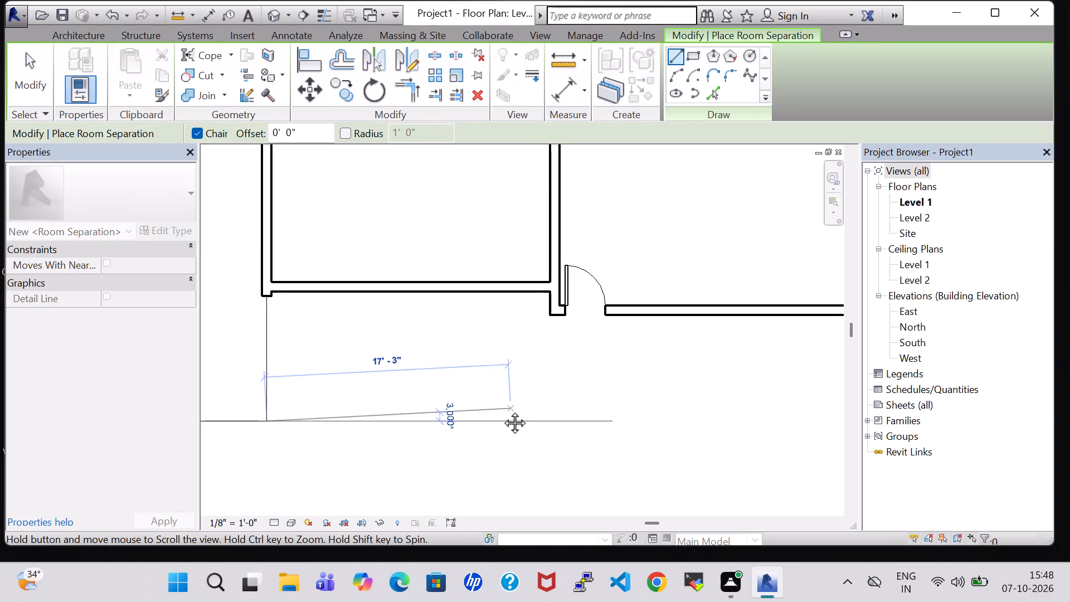
middle_drag(502, 410, 327, 397)
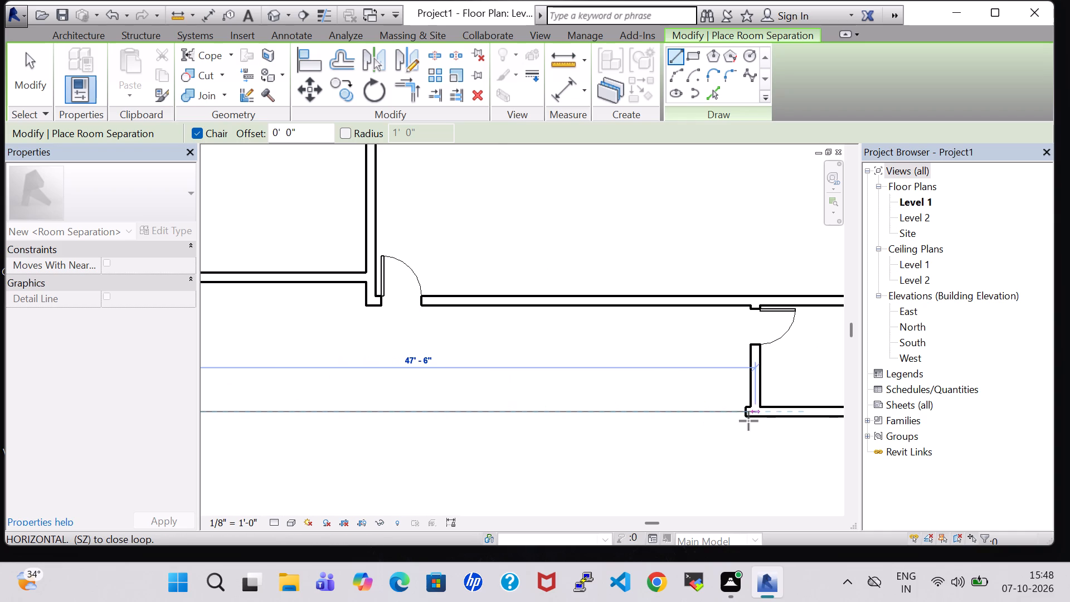
click(741, 415)
key(Escape)
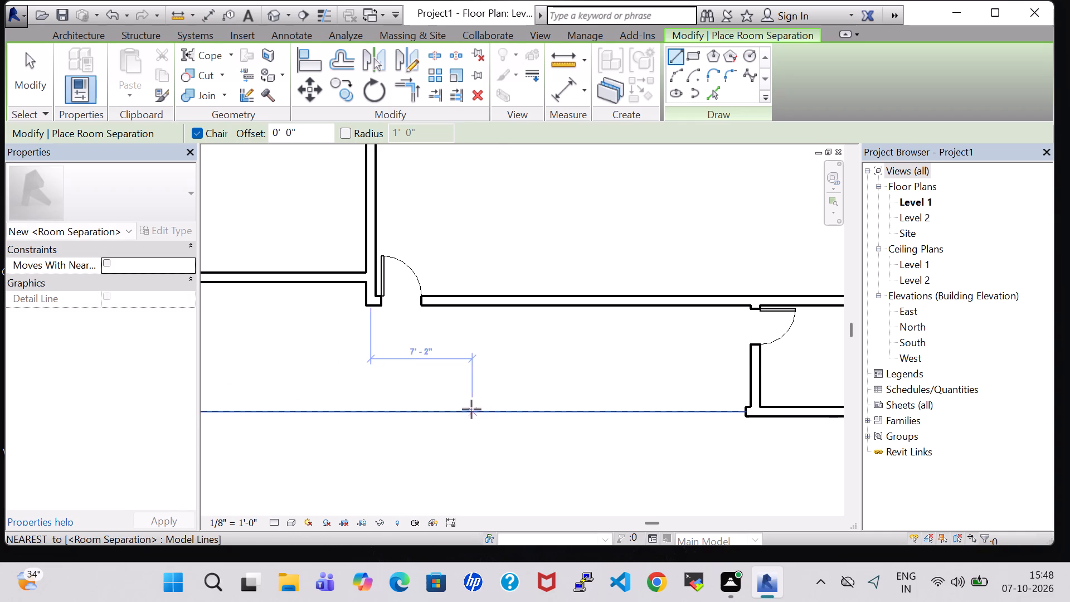
scroll(471, 409, down, 4)
middle_drag(282, 436, 373, 437)
scroll(374, 437, down, 2)
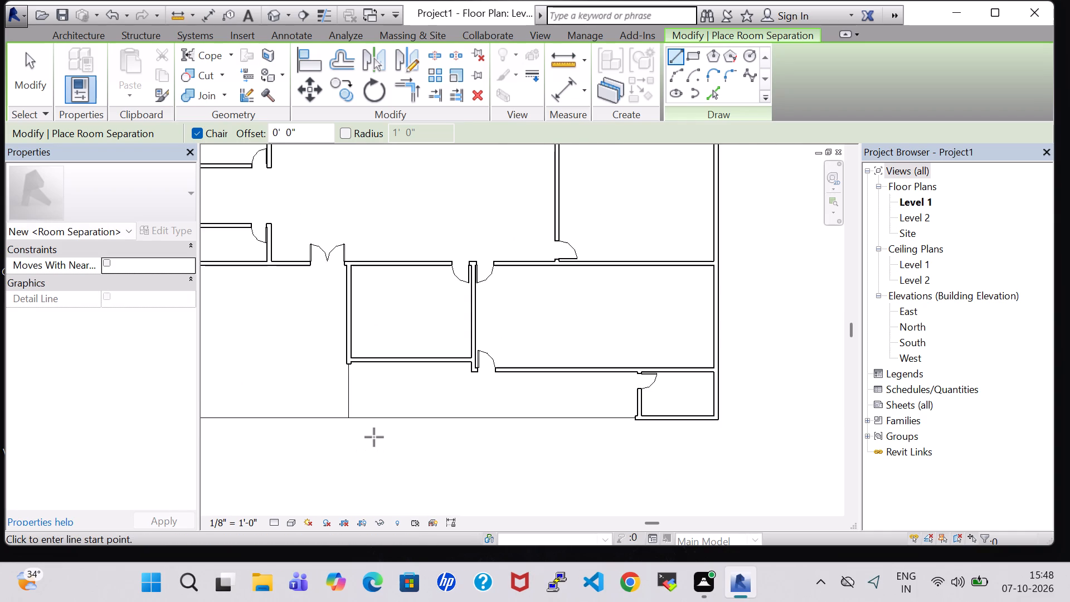
scroll(374, 437, down, 4)
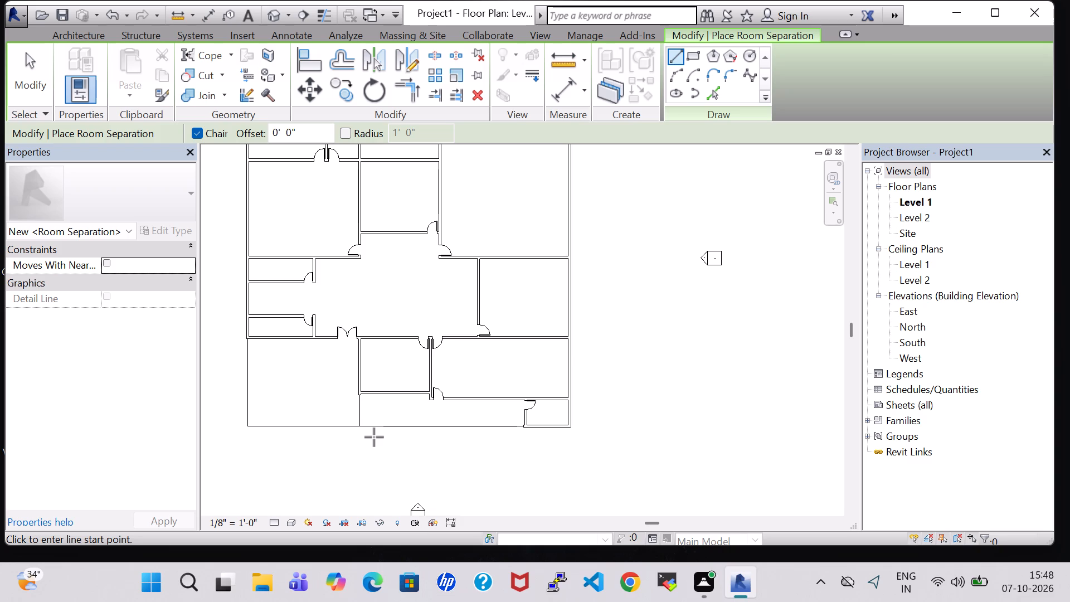
key(Escape)
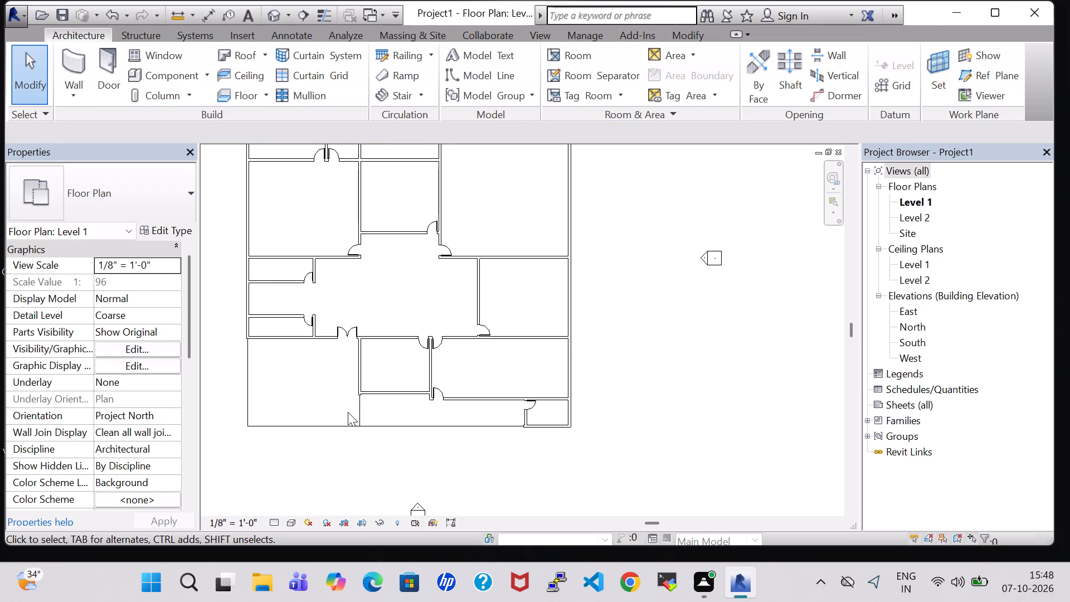
Delete the vertical room separation line between the open southwest area and the southern strip.
click(363, 408)
key(Delete)
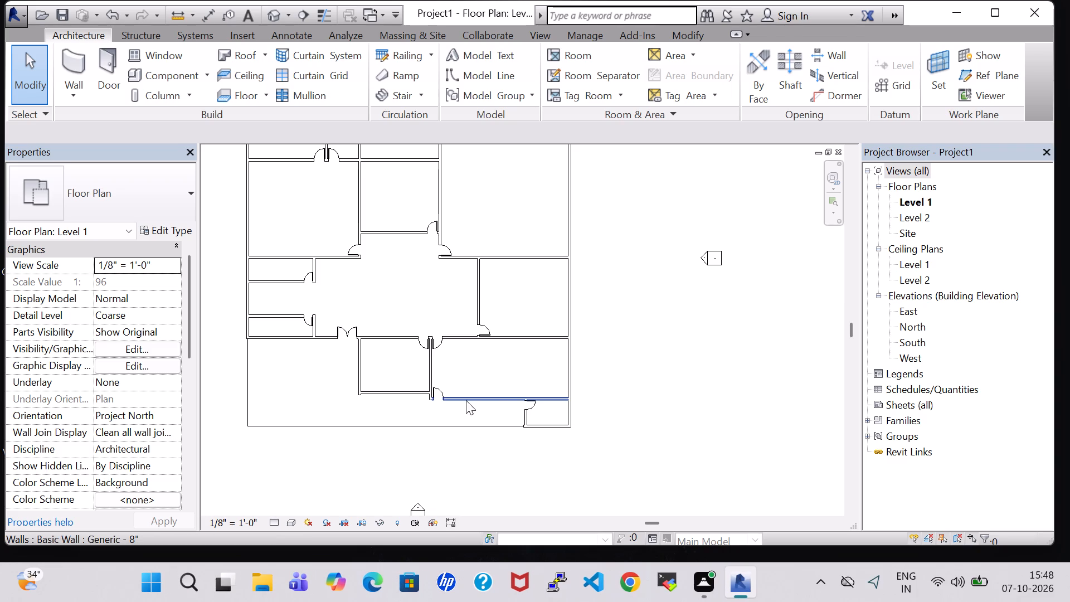
Place tagged rooms on both sides of the stub partition in the northwest corner room.
middle_drag(504, 198, 619, 346)
scroll(504, 198, up, 1)
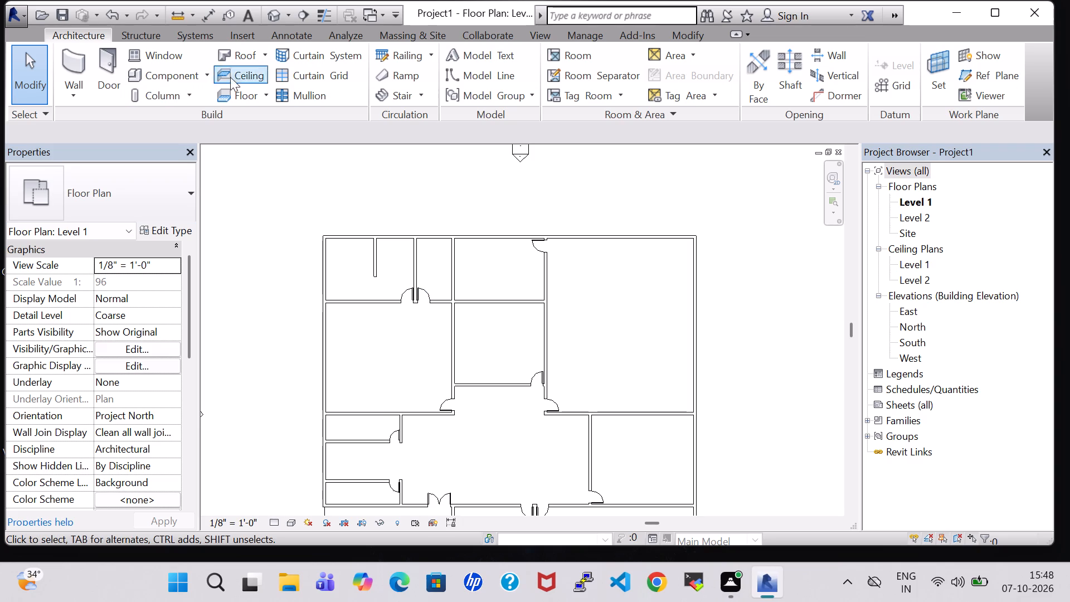
click(576, 54)
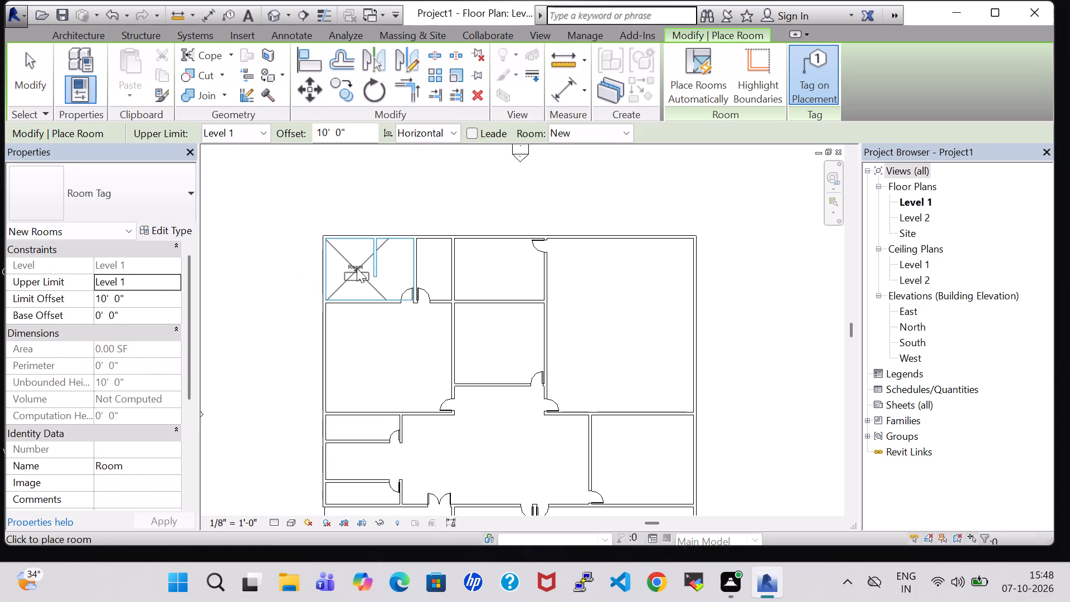
click(348, 257)
click(397, 250)
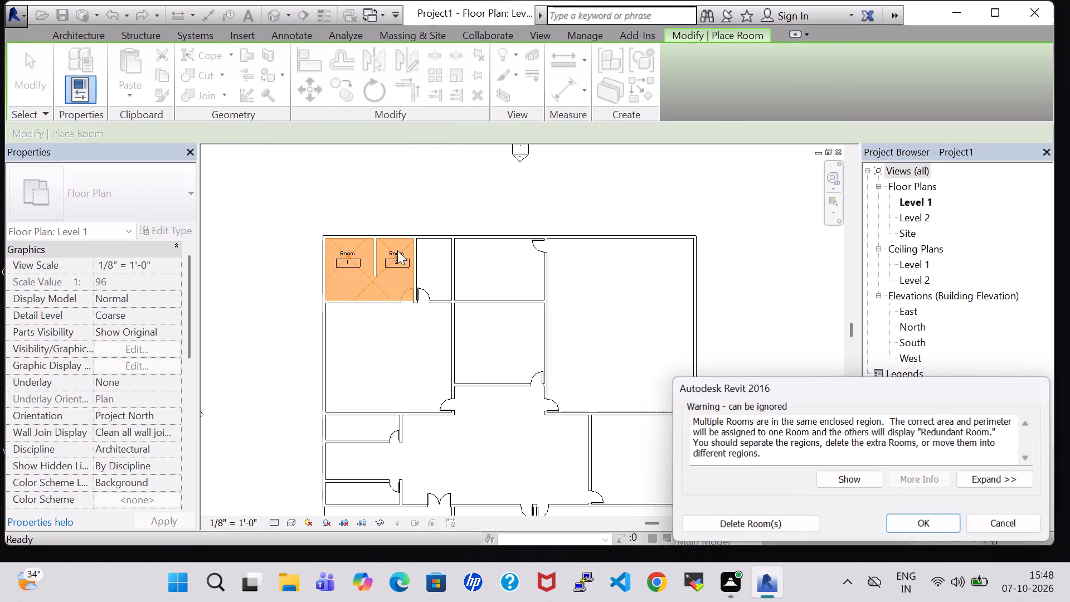
click(908, 527)
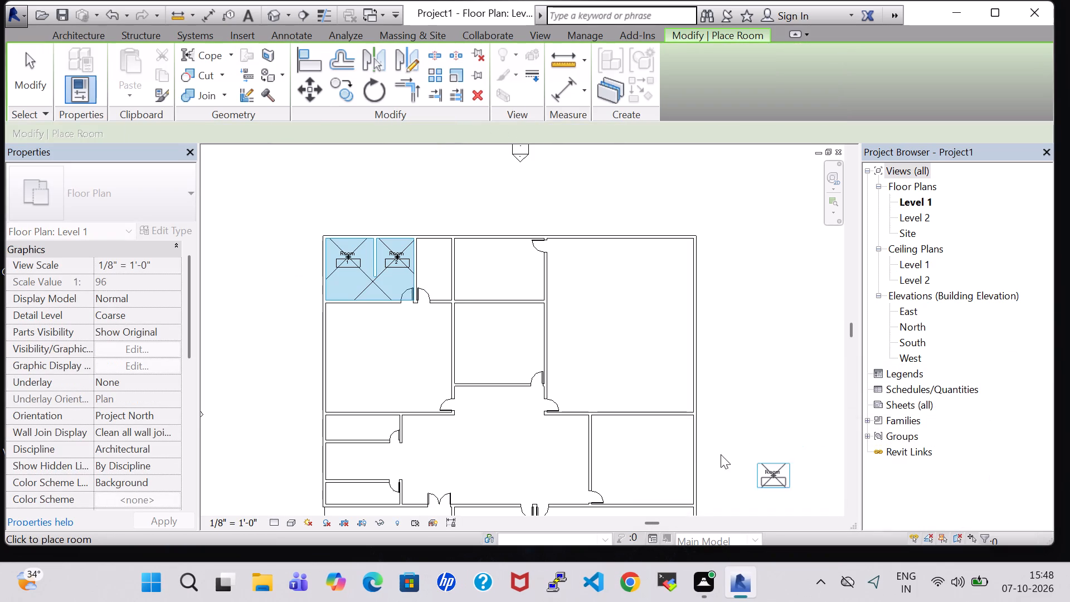
Place tagged rooms in the narrow north room, the large west room, the two middle rooms and the large northeast room.
click(433, 265)
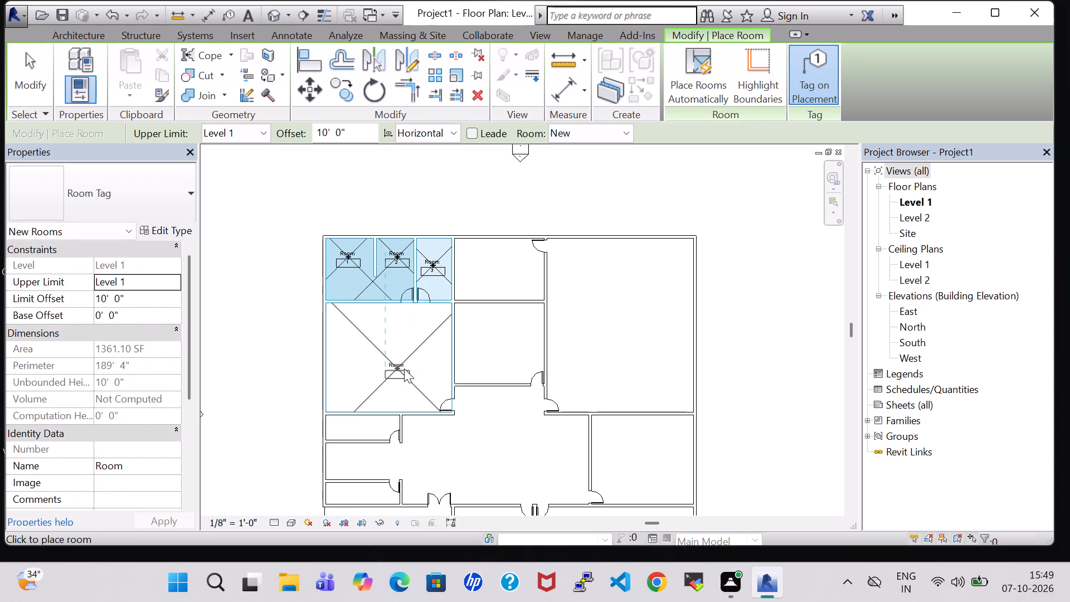
click(404, 368)
click(489, 270)
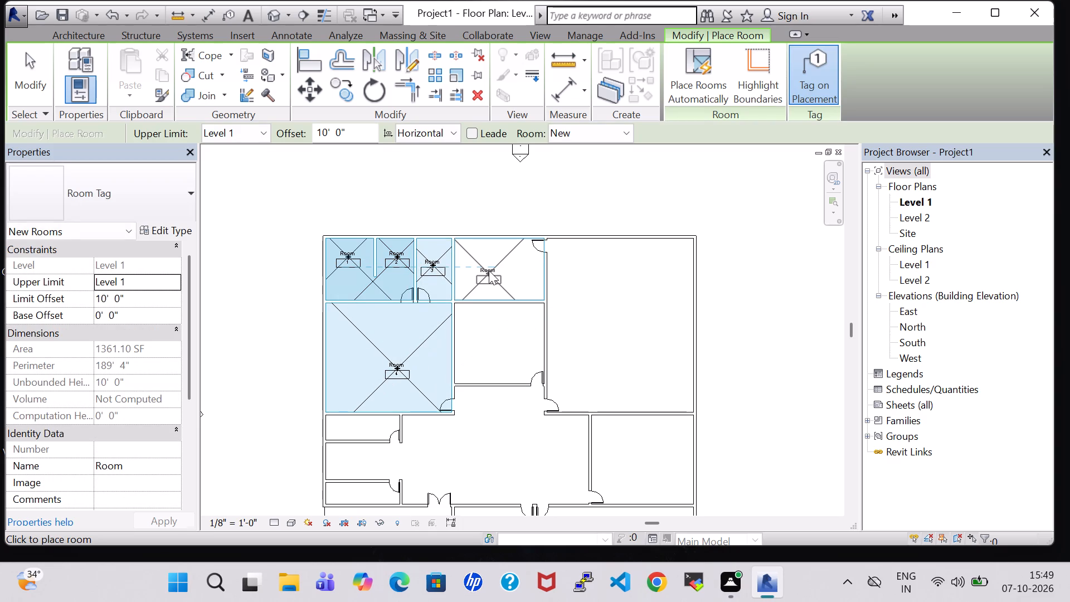
click(504, 343)
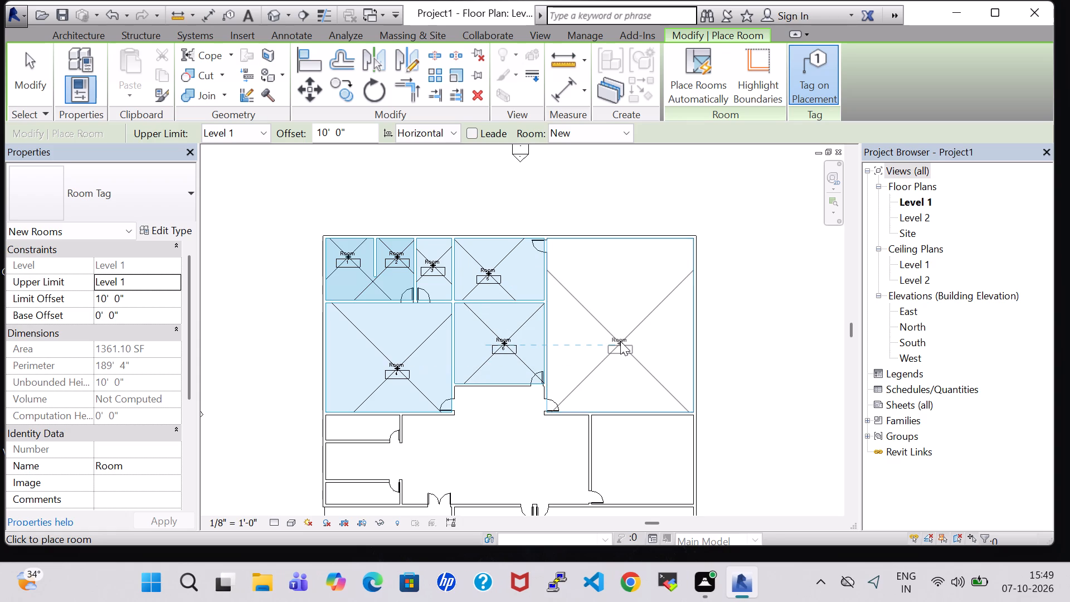
click(620, 341)
Place tagged rooms in the two small west rooms, the central hall, the east room, both south rooms and the small southeast corner room.
middle_drag(638, 409, 633, 321)
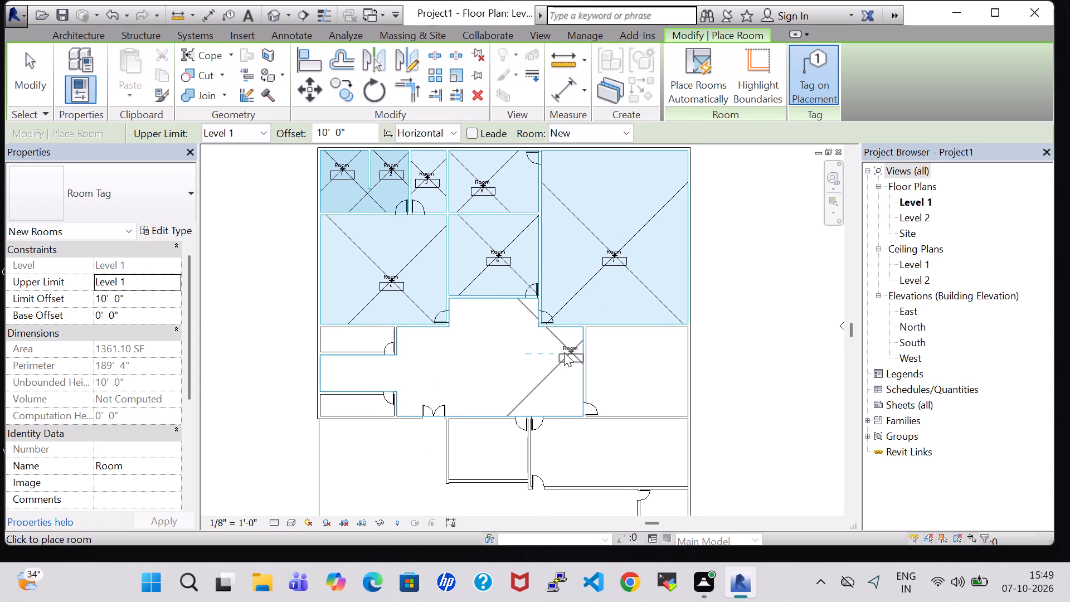
click(354, 333)
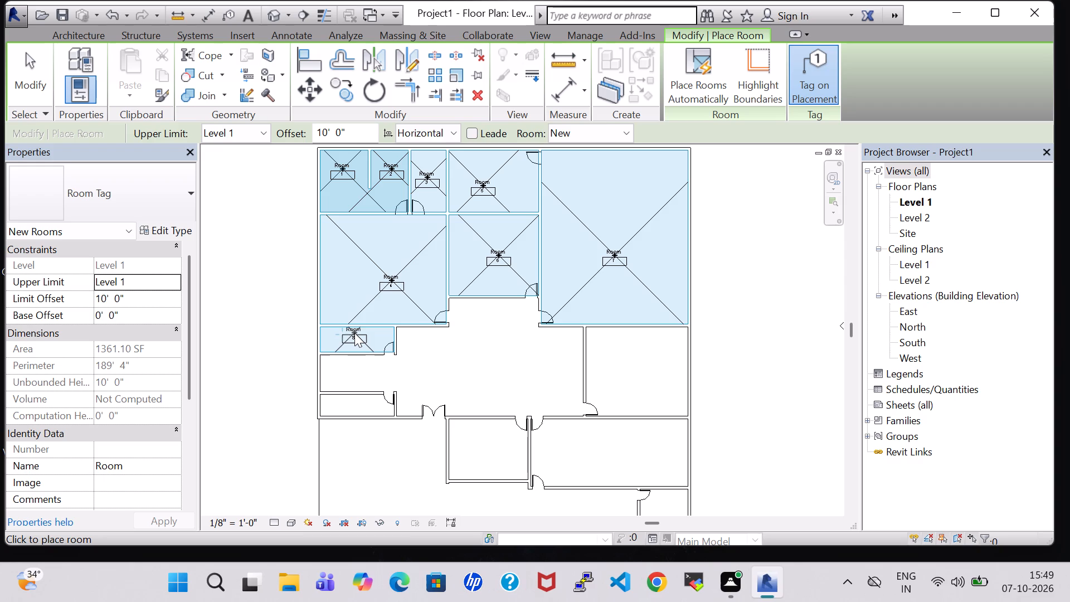
click(352, 402)
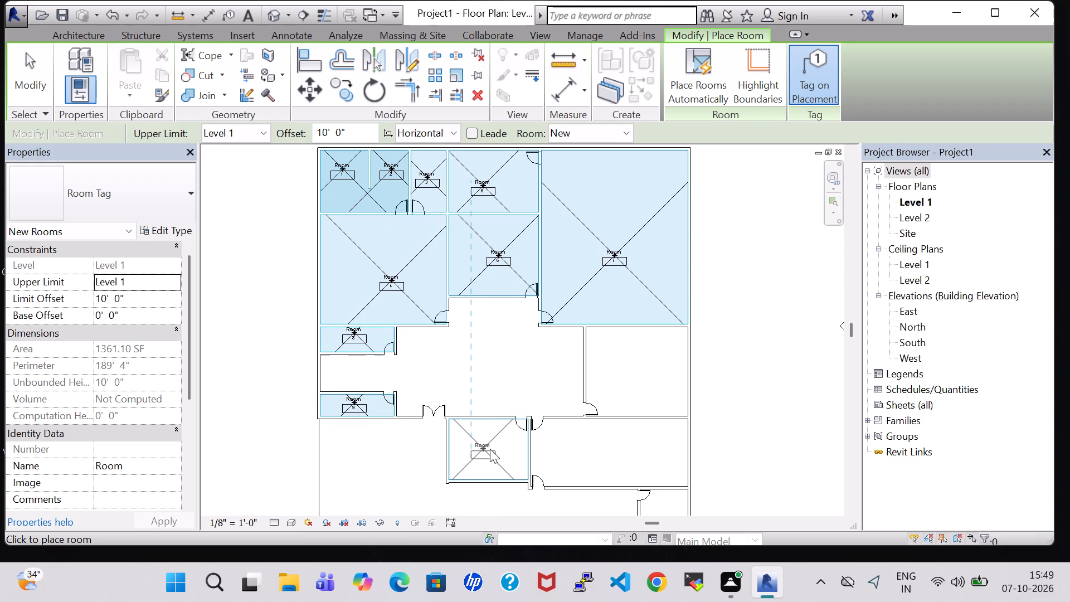
click(490, 449)
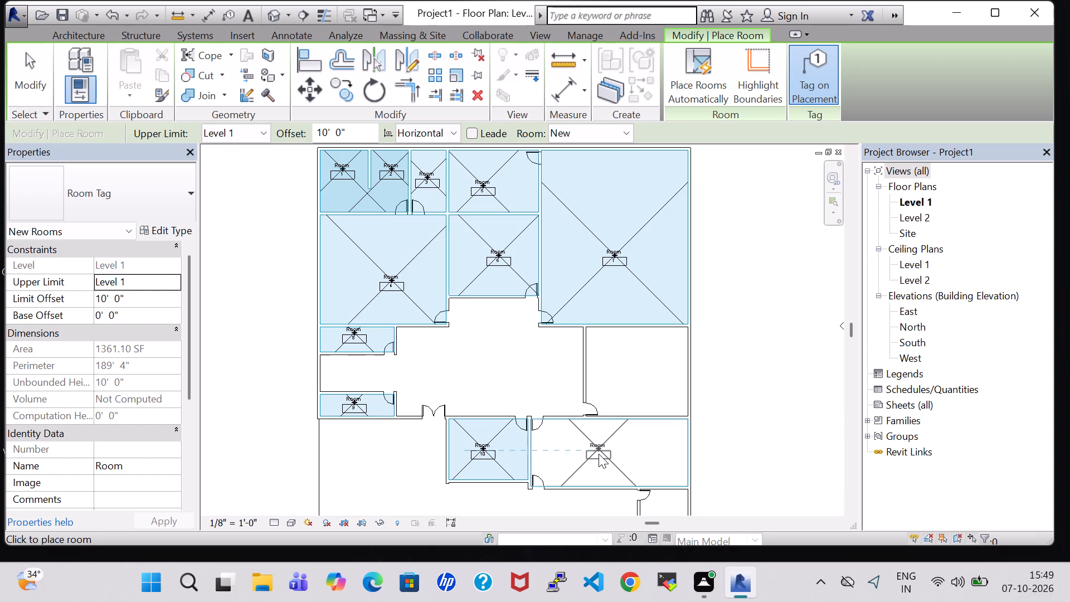
click(599, 454)
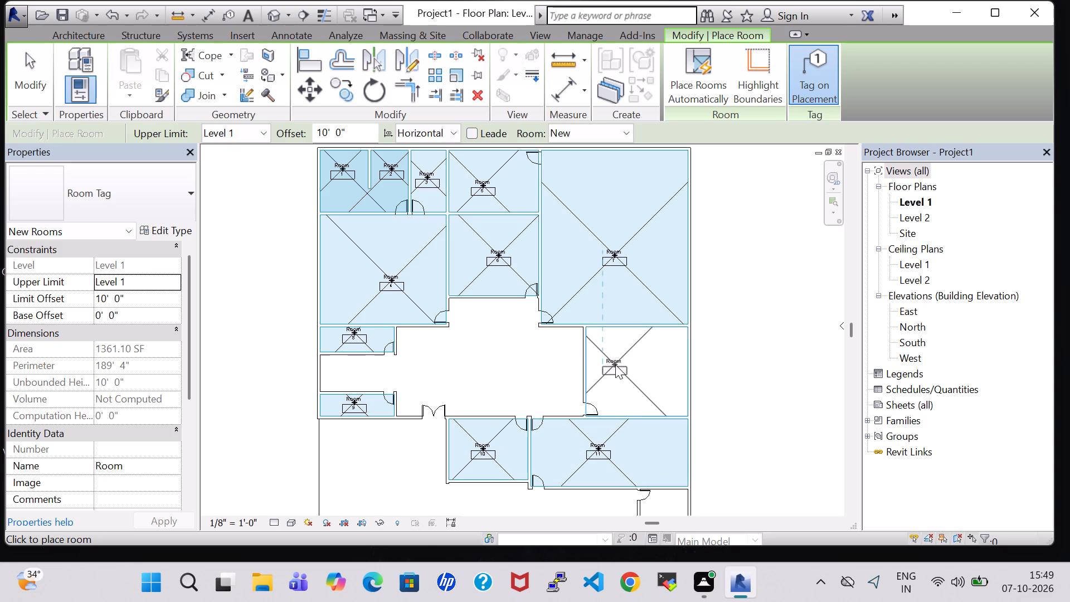
click(640, 378)
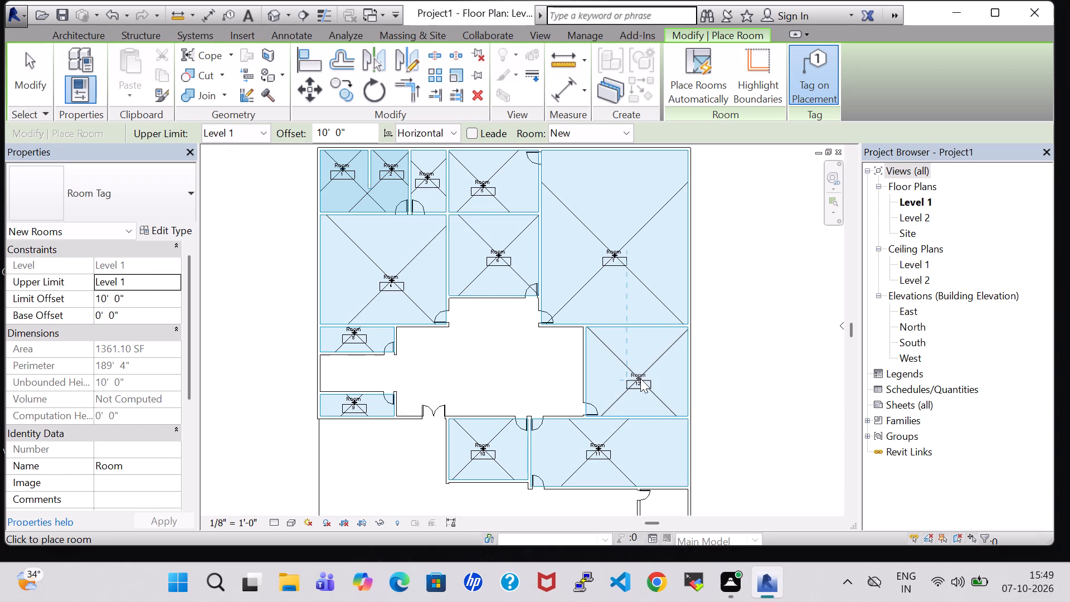
click(478, 363)
middle_drag(549, 427, 553, 338)
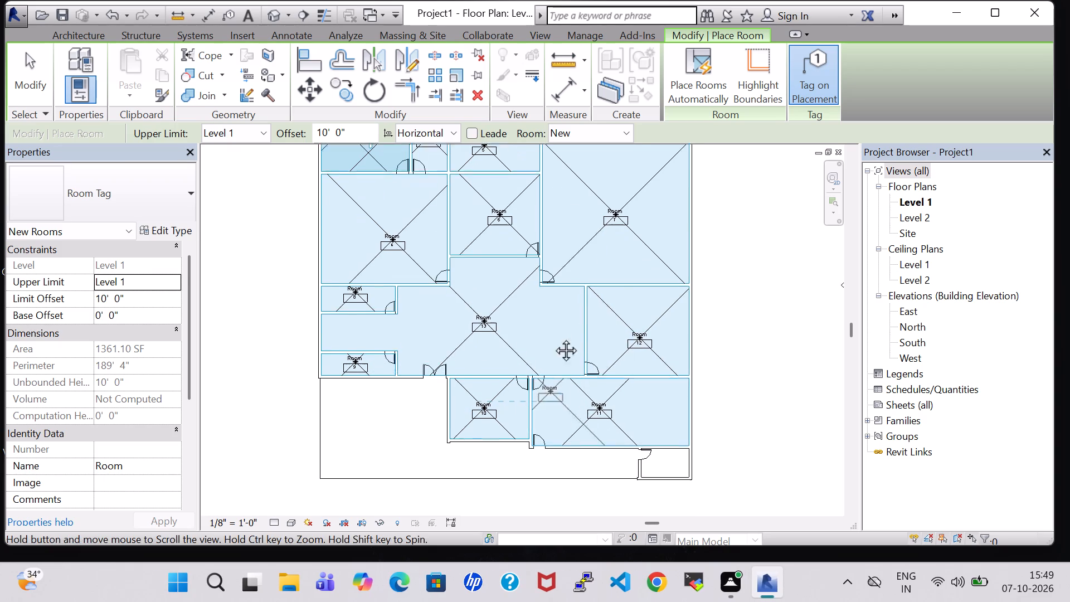
middle_drag(553, 338, 553, 309)
click(666, 381)
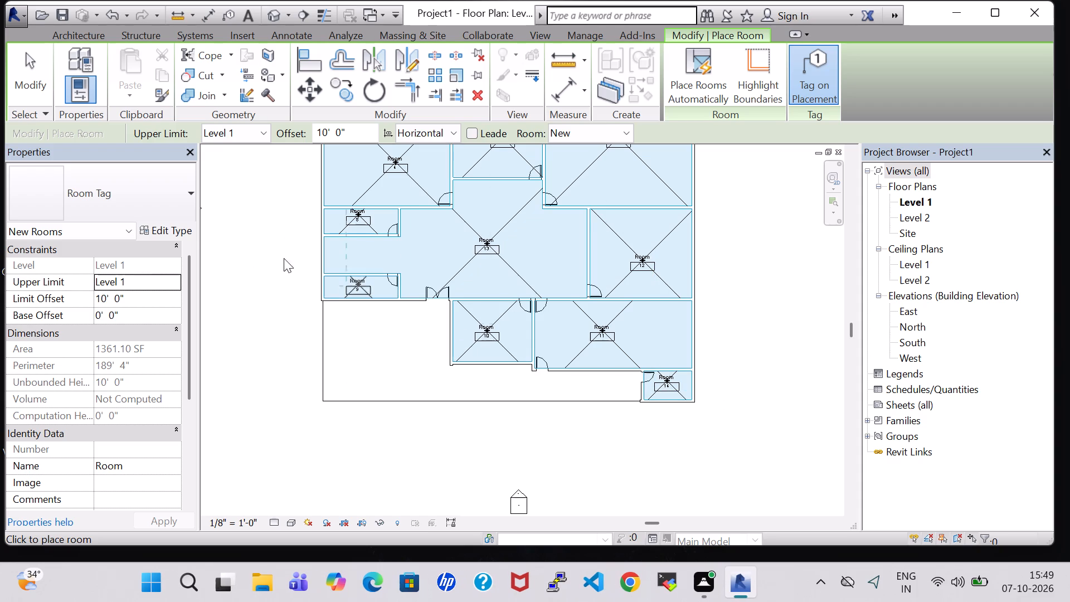
Turn off Show Room Number in the Room Tag type properties.
click(163, 230)
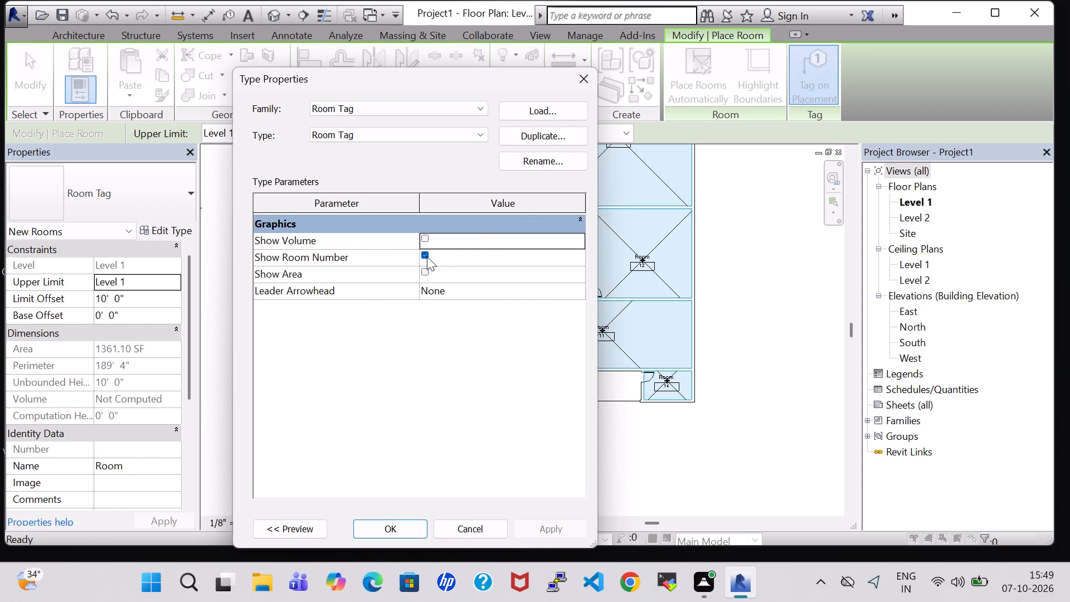
click(425, 252)
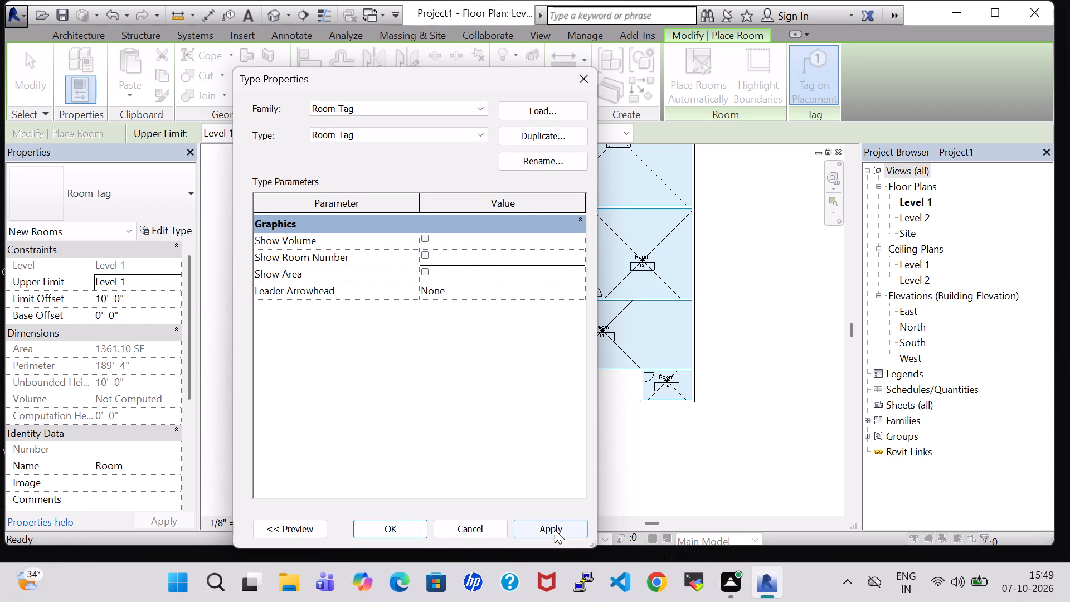
click(556, 533)
click(409, 523)
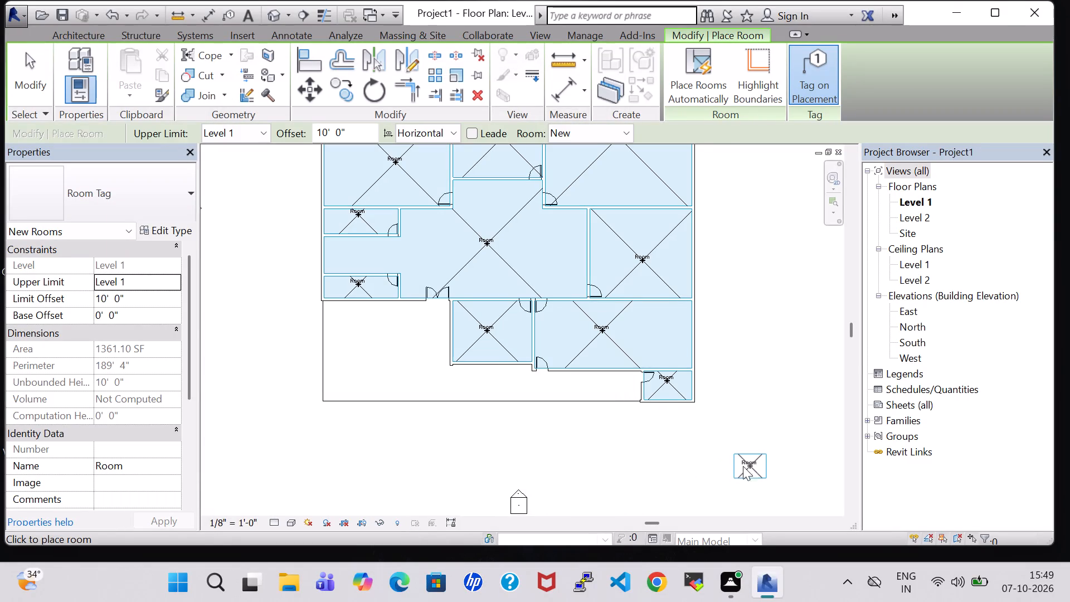
Place two tagged rooms in the open southern area, one in the strip and one in the southwest part.
click(487, 383)
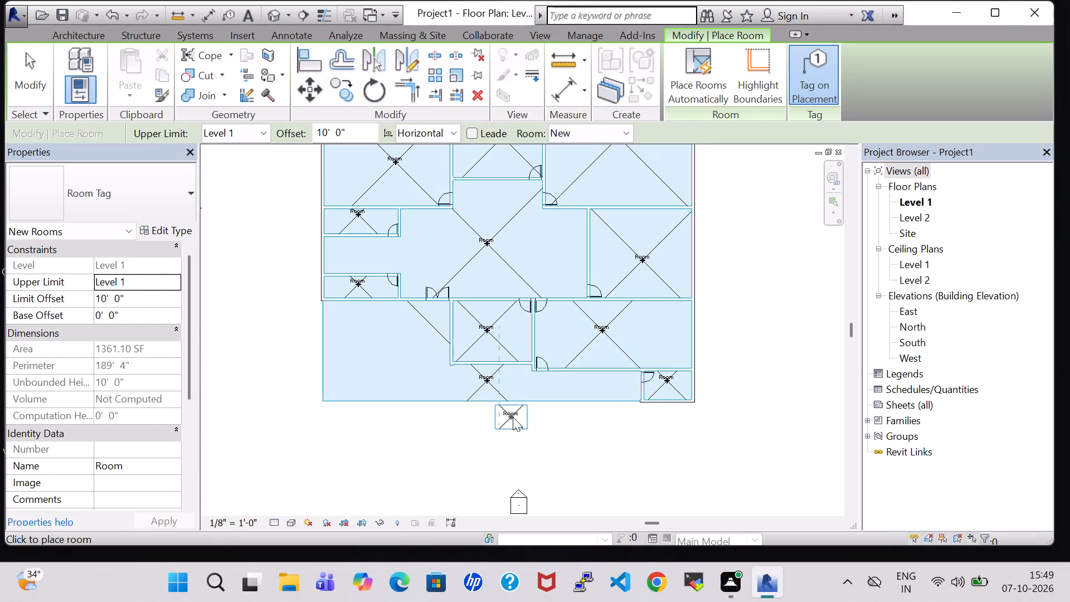
click(376, 349)
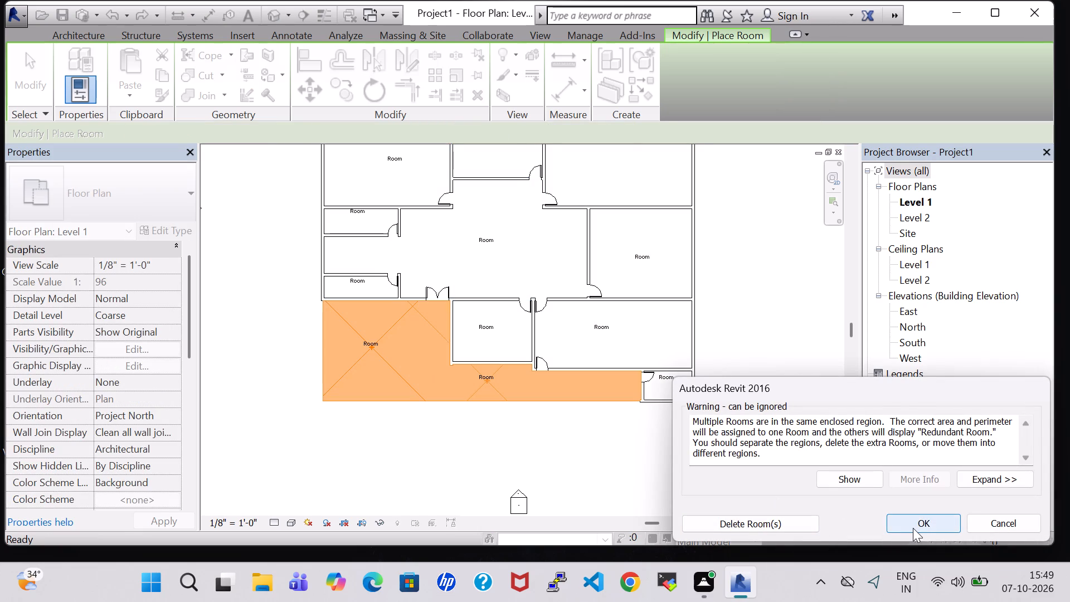
click(913, 528)
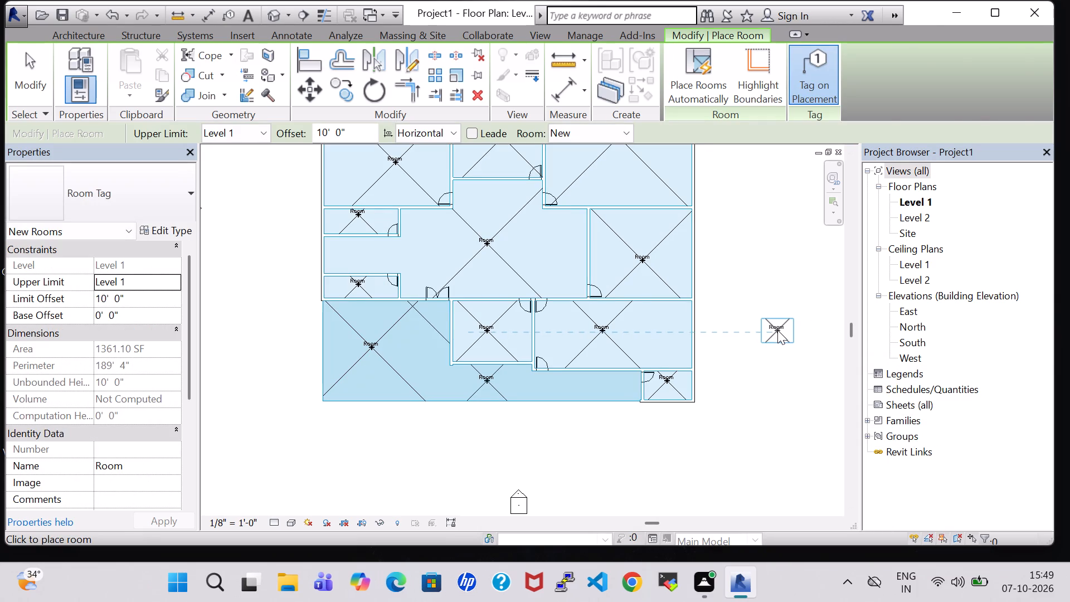
key(Escape)
Load the Floor Drain-2D component family from the Plumbing > Architectural > Fixtures > Drains library folder.
middle_drag(777, 330, 797, 459)
scroll(782, 358, up, 1)
middle_drag(765, 319, 834, 475)
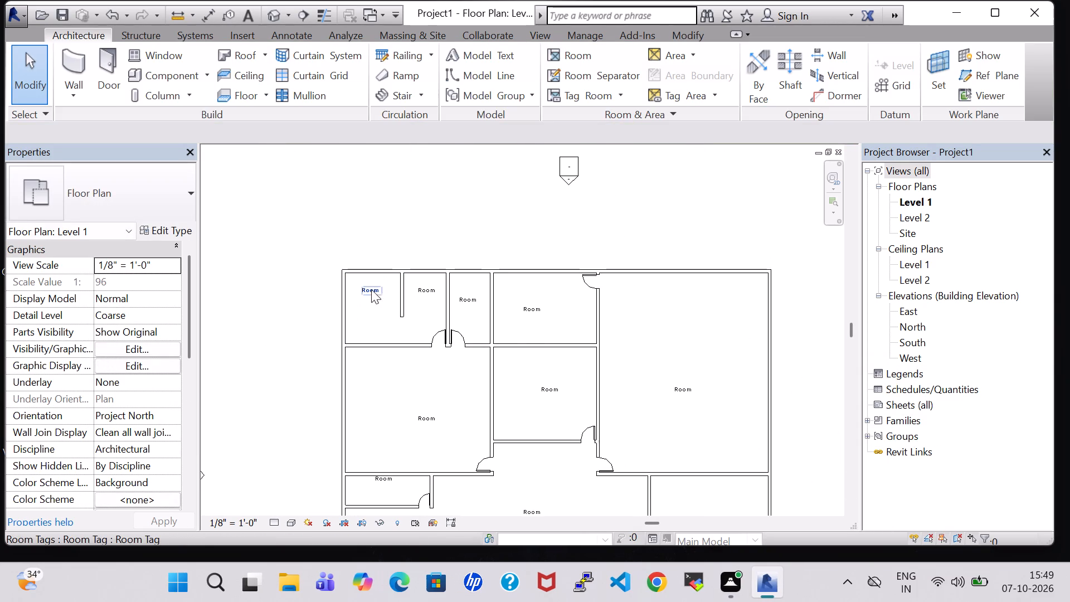
scroll(381, 319, up, 2)
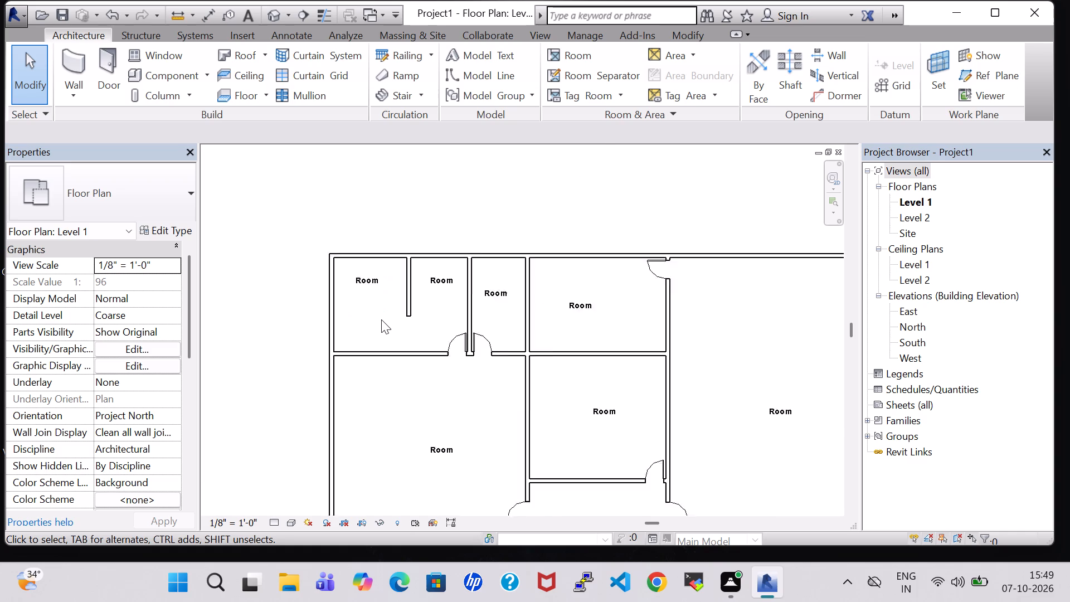
scroll(381, 319, up, 2)
middle_drag(381, 319, 450, 336)
scroll(429, 331, up, 1)
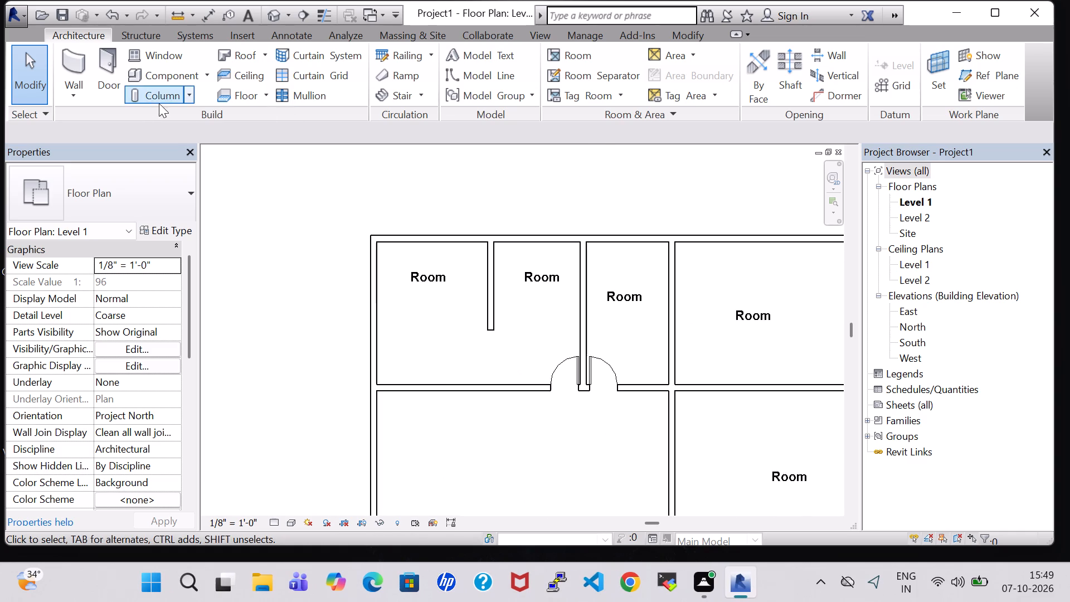
click(181, 72)
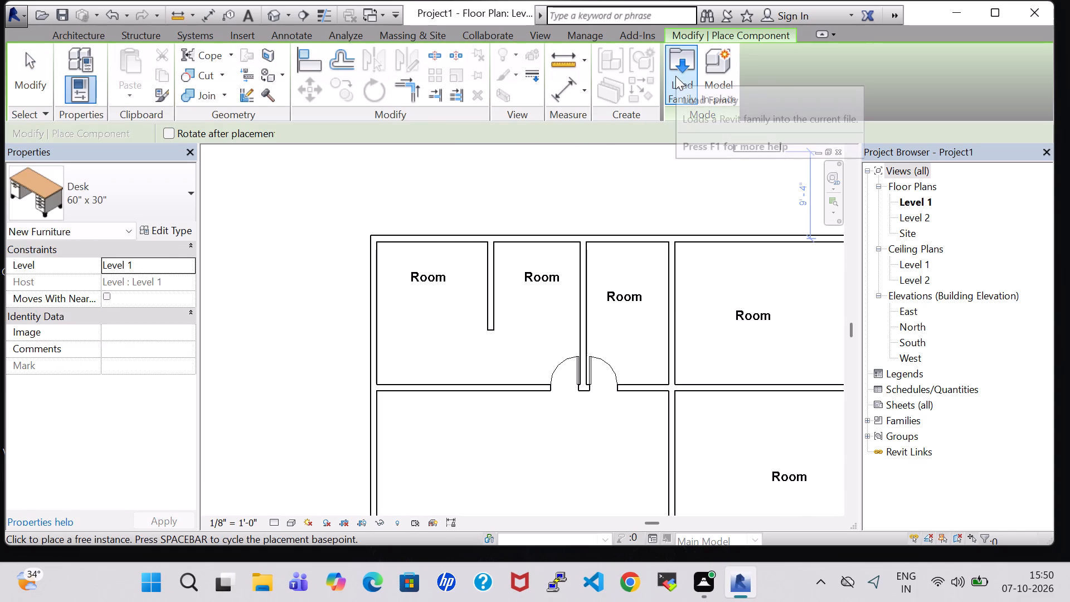
click(675, 76)
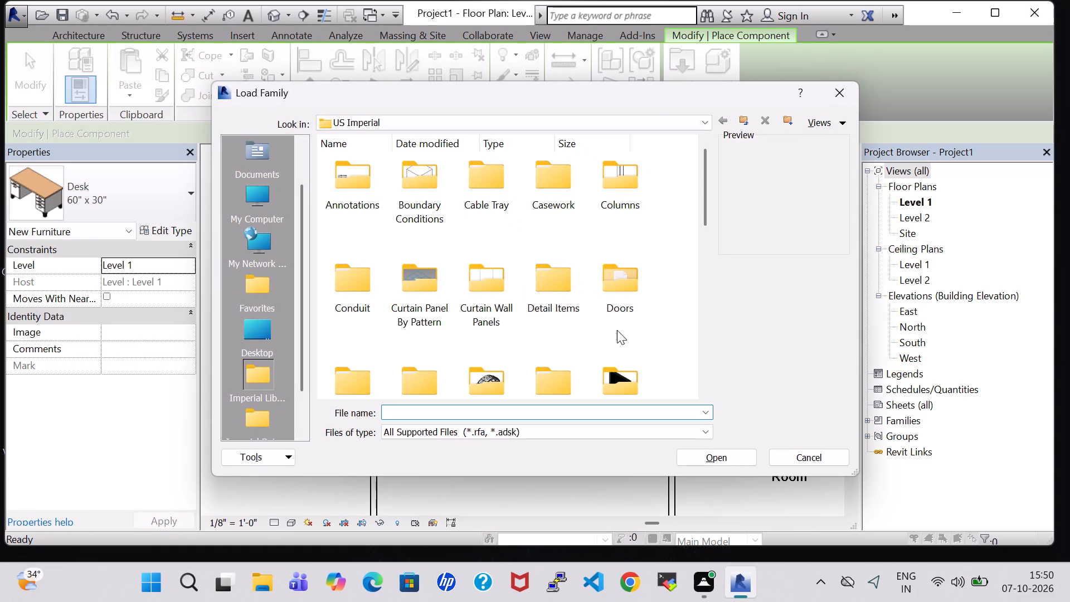
click(616, 365)
text(PL)
double_click(503, 197)
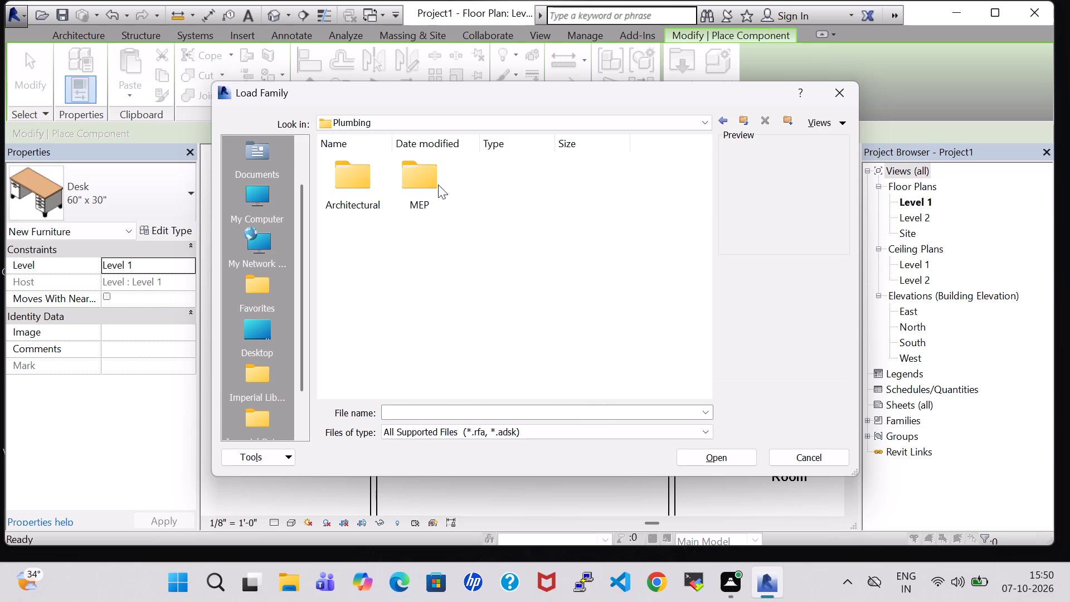
triple_click(381, 186)
double_click(449, 185)
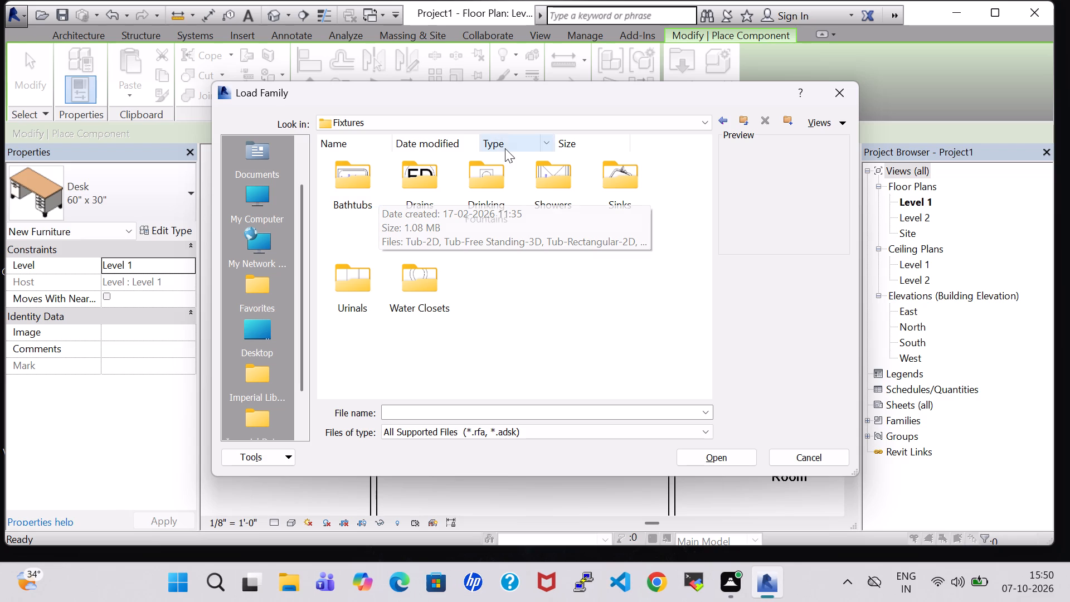
click(430, 186)
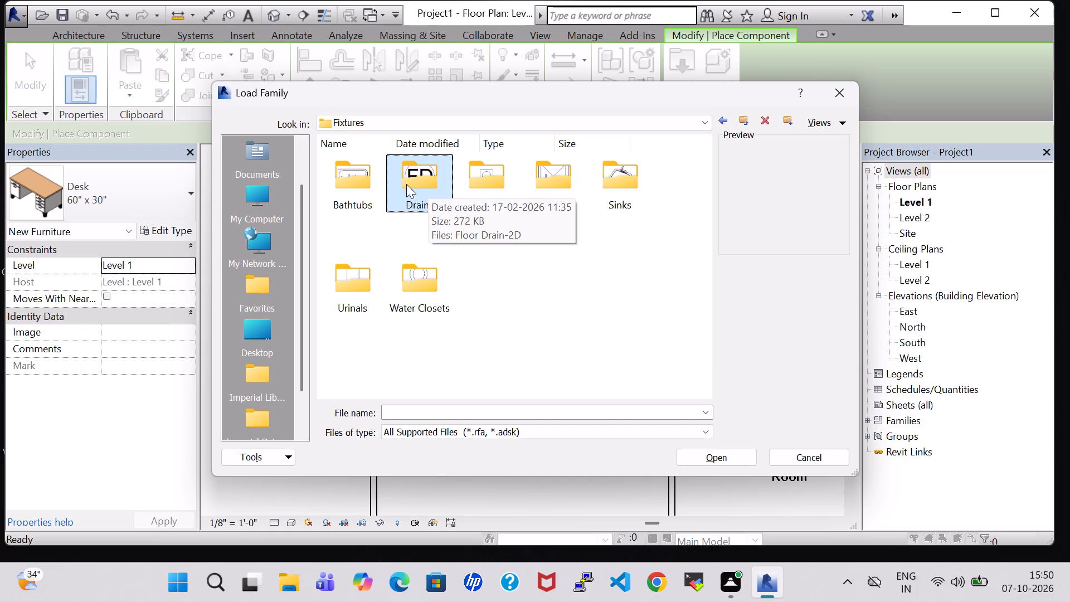
double_click(406, 184)
click(349, 184)
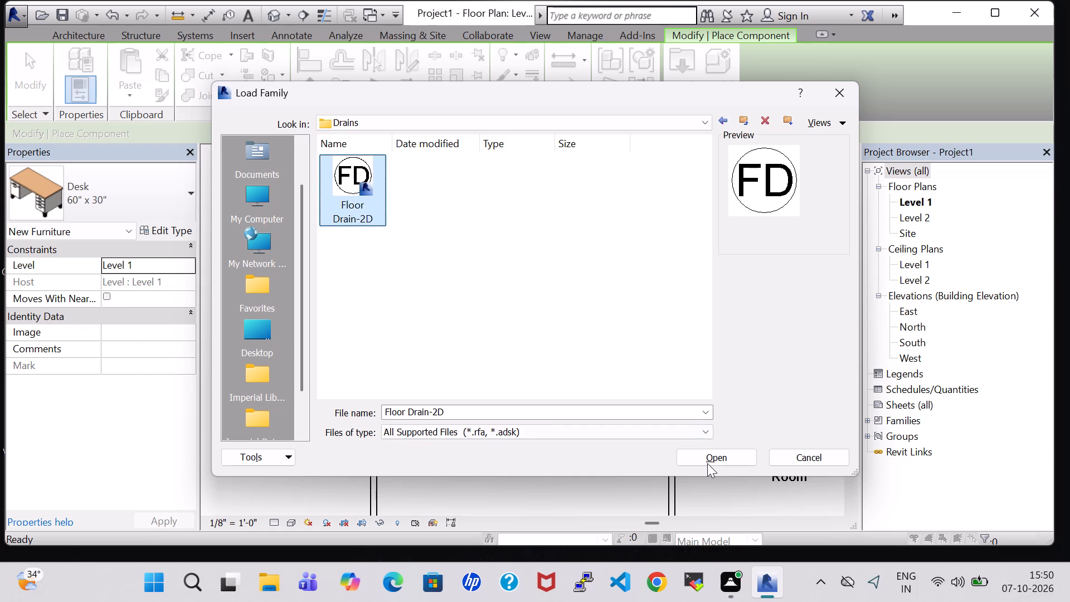
click(707, 463)
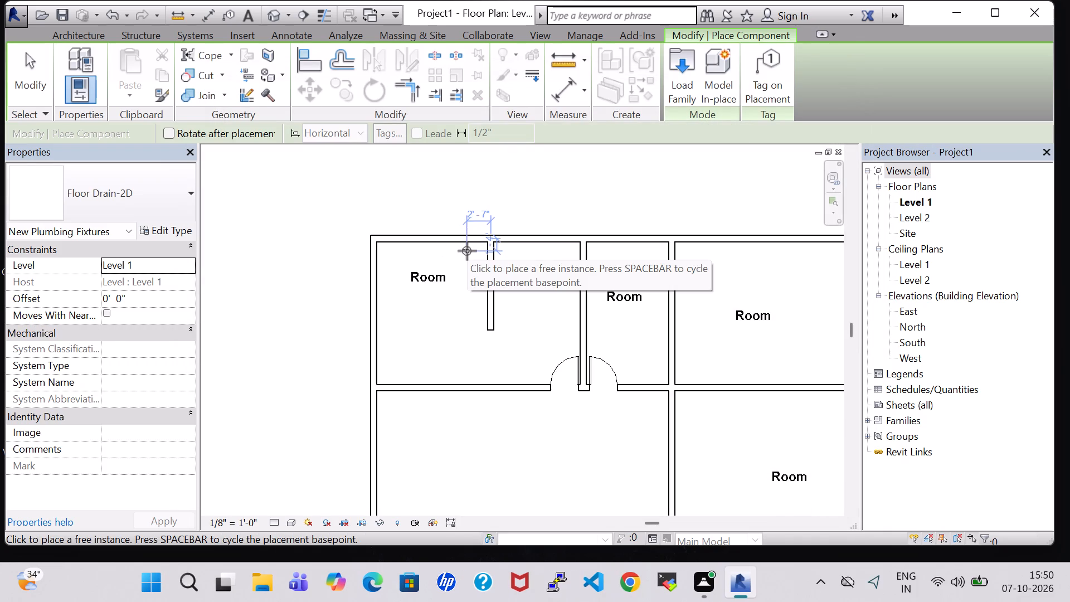
Place a floor drain in the northwest corner room, about 1'-5" west of the stub partition and 1'-4" south of the north wall.
scroll(467, 251, up, 5)
click(488, 251)
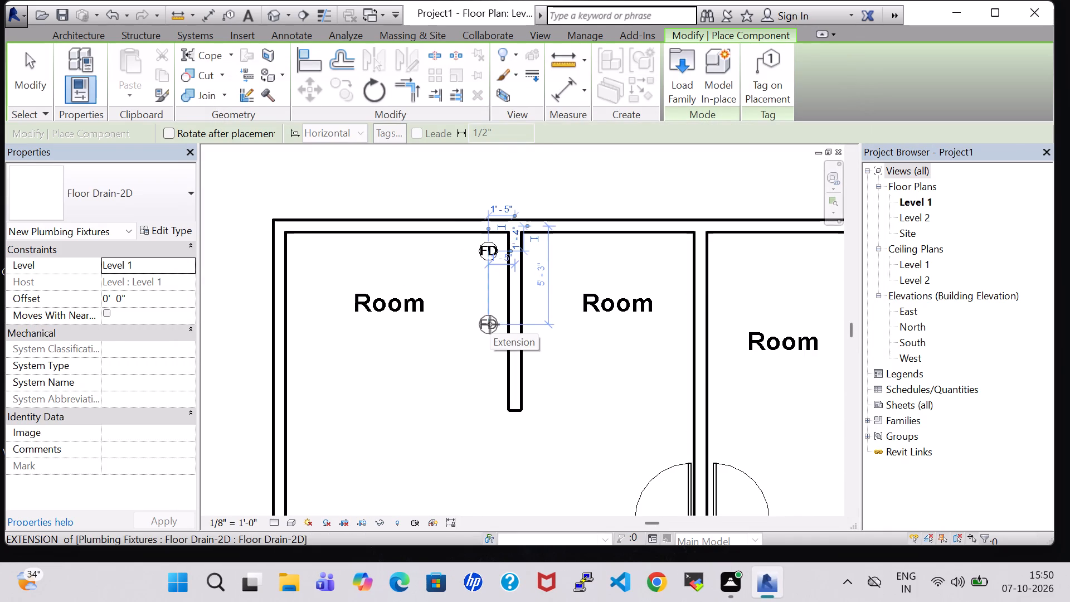
key(Escape)
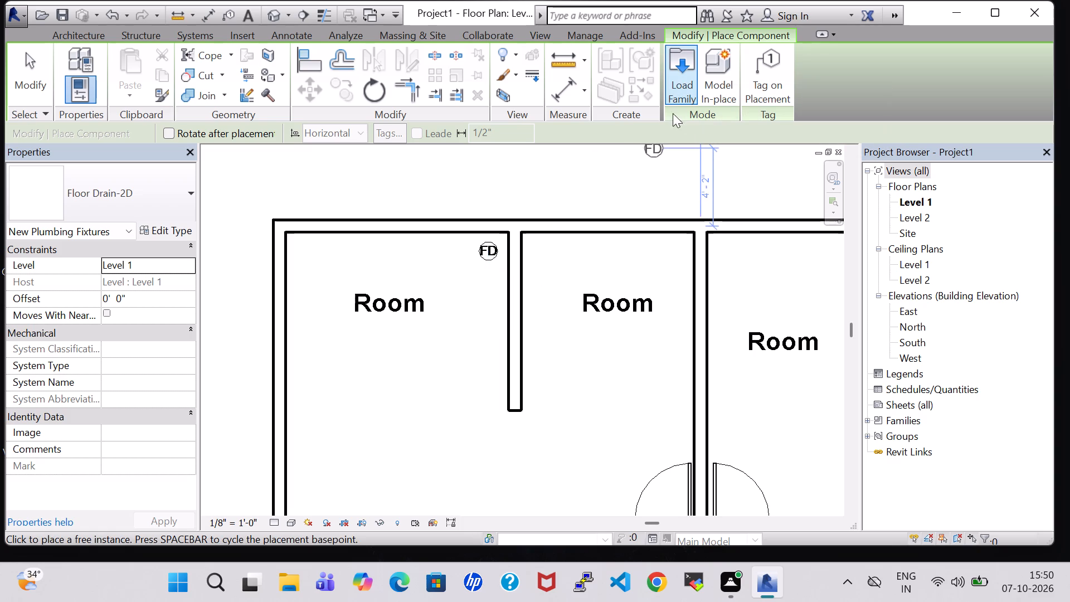
key(Escape)
Load the Sink Kitchen-Island component family from the Plumbing > Architectural > Fixtures > Sinks library folder.
click(173, 77)
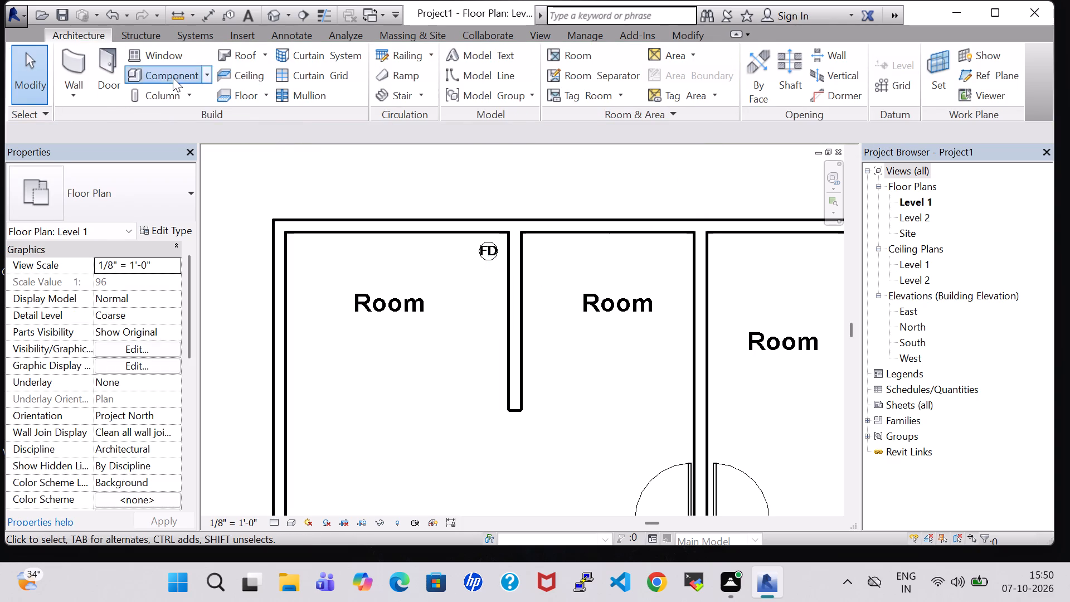
click(680, 91)
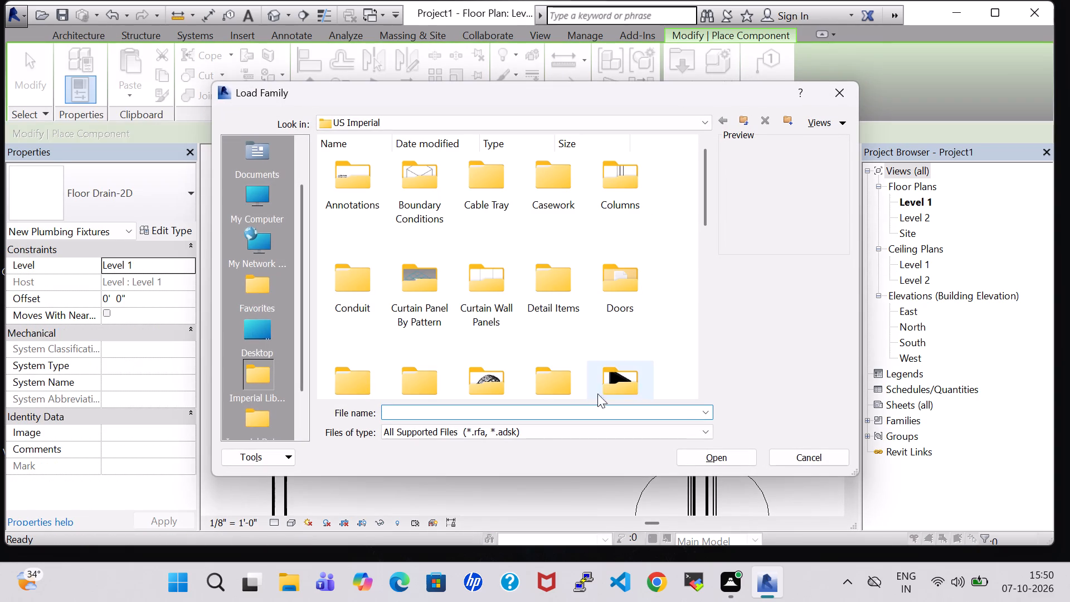
click(604, 391)
key(p)
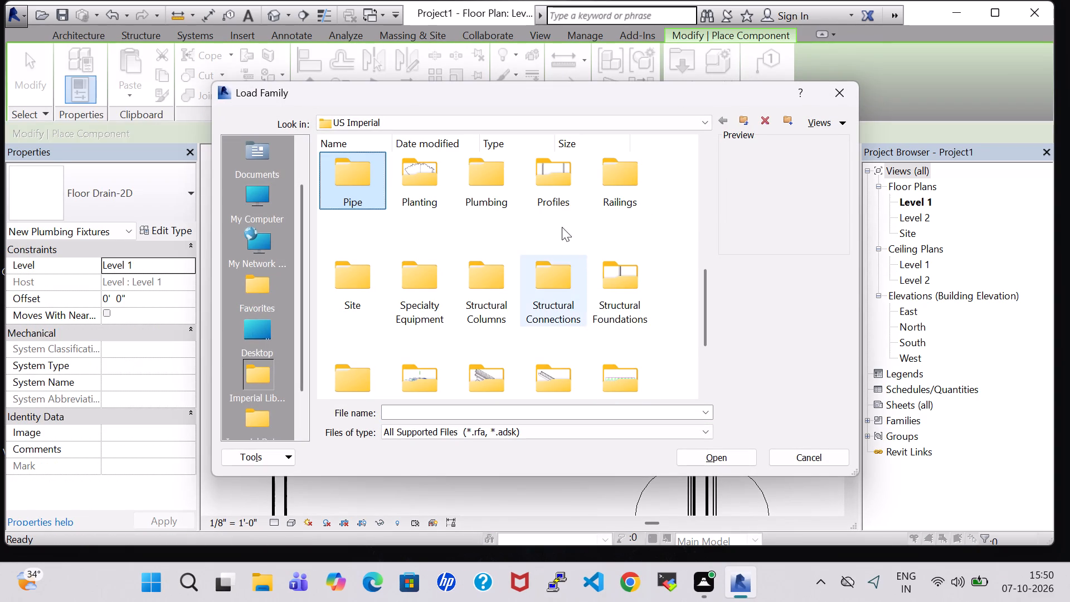
double_click(502, 190)
double_click(363, 183)
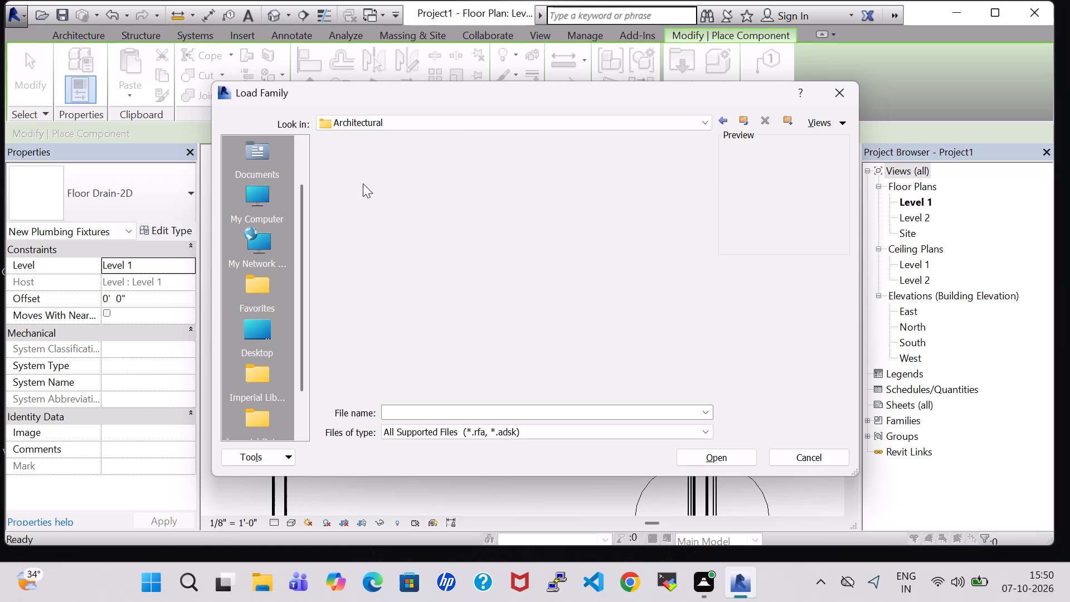
double_click(436, 198)
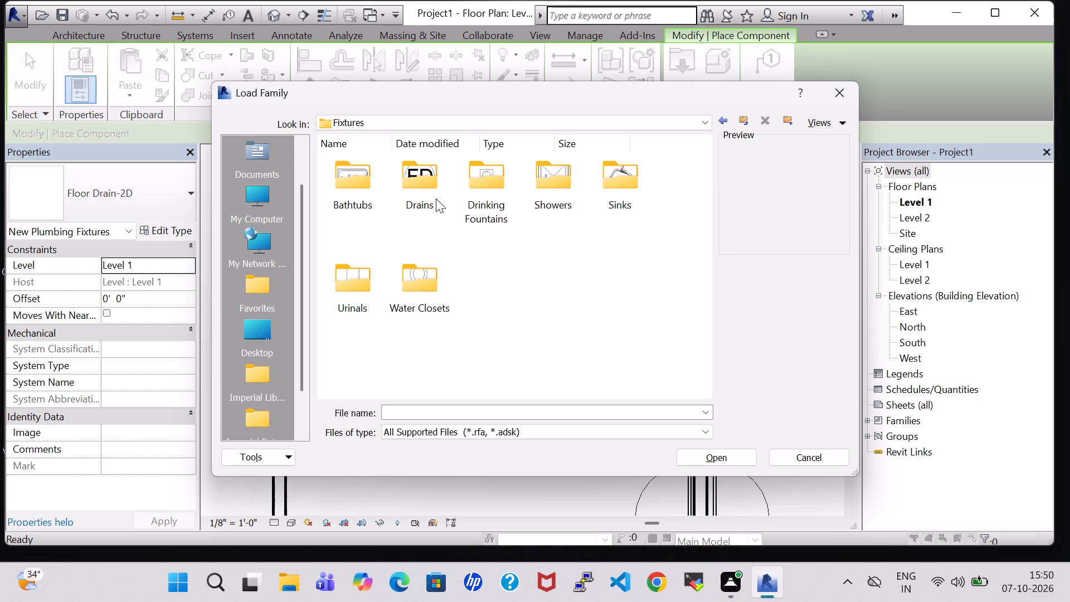
double_click(622, 179)
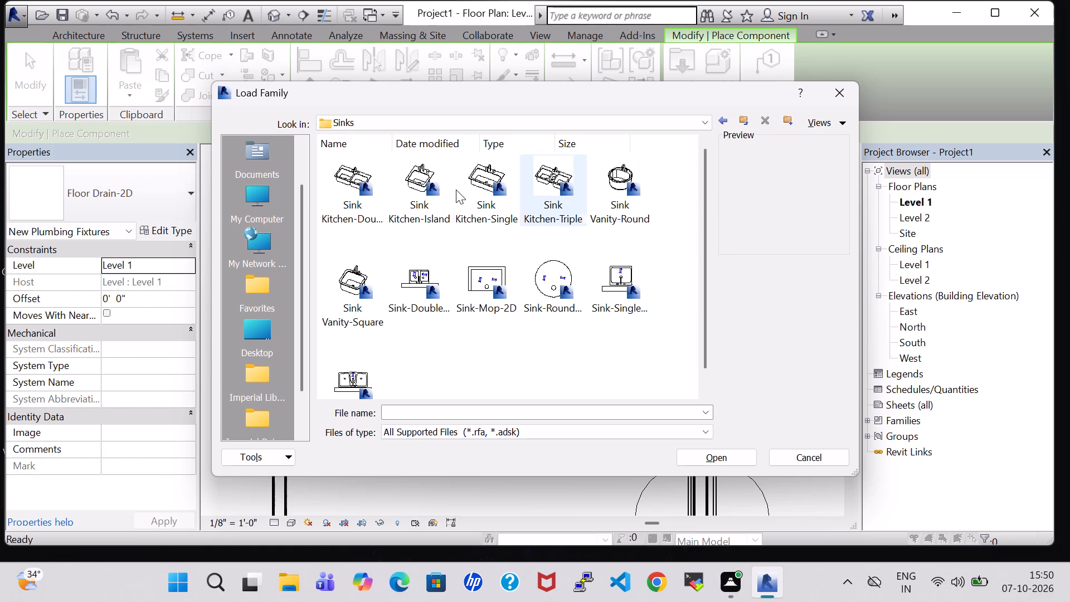
click(403, 183)
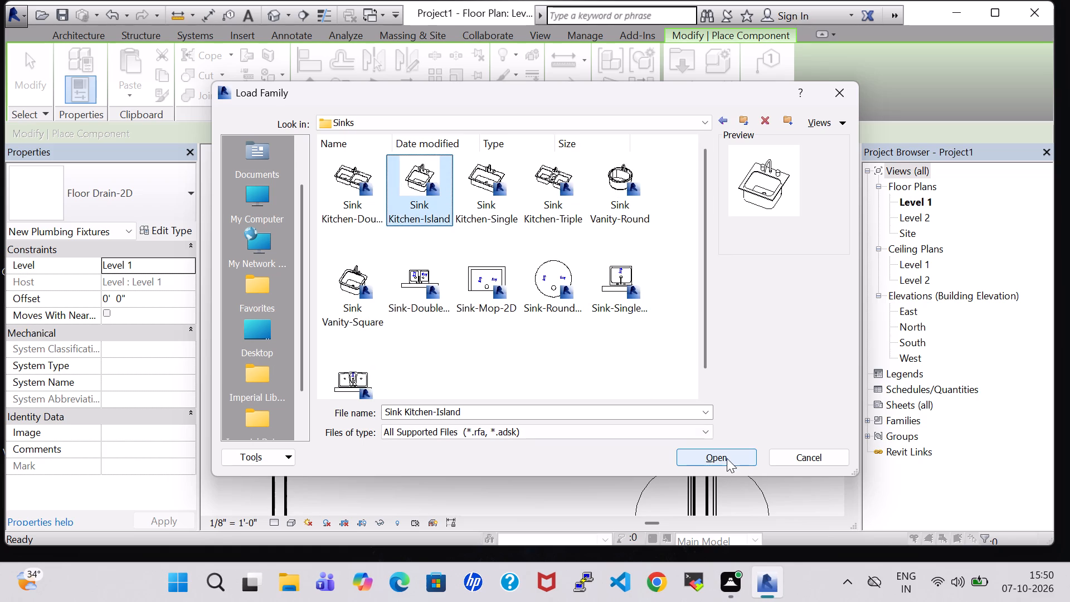
click(727, 458)
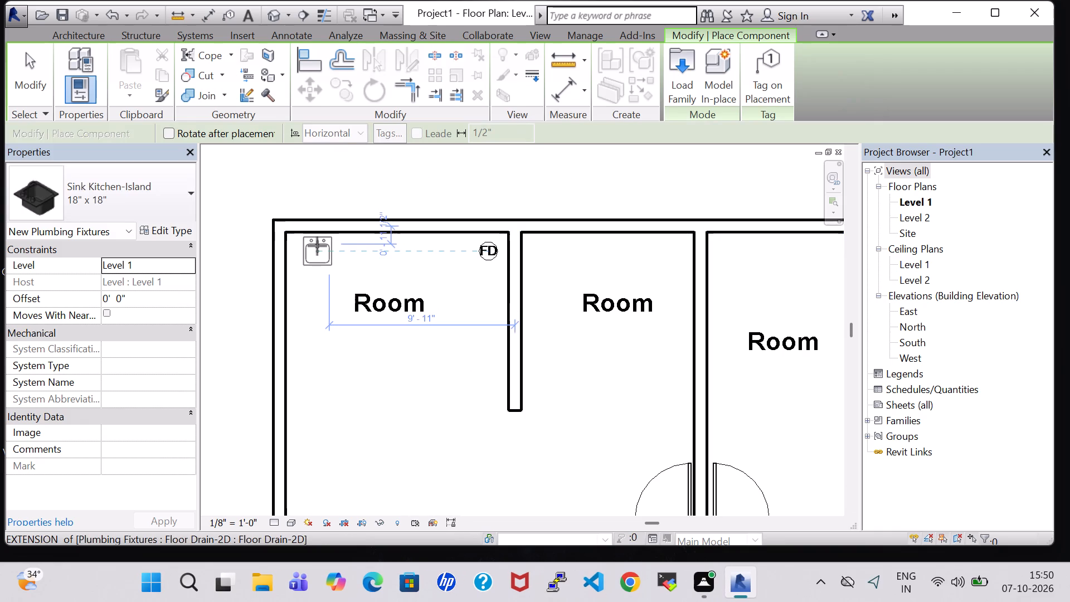
Place an 18" x 18" kitchen island sink in the northwest room's northwest corner, about 9'-11" west of the stub partition.
click(317, 246)
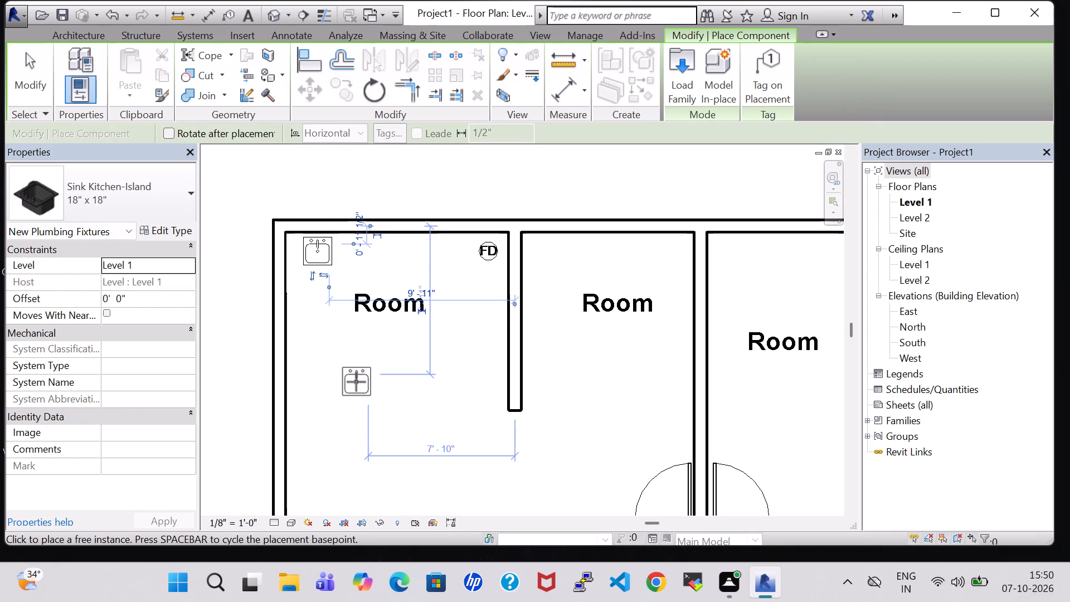
Place a rotated sink against the west wall of the open bay between the two small west rooms, about 4'-8" below the bay's north wall.
middle_drag(356, 382, 374, 260)
scroll(356, 382, up, 1)
scroll(390, 309, down, 4)
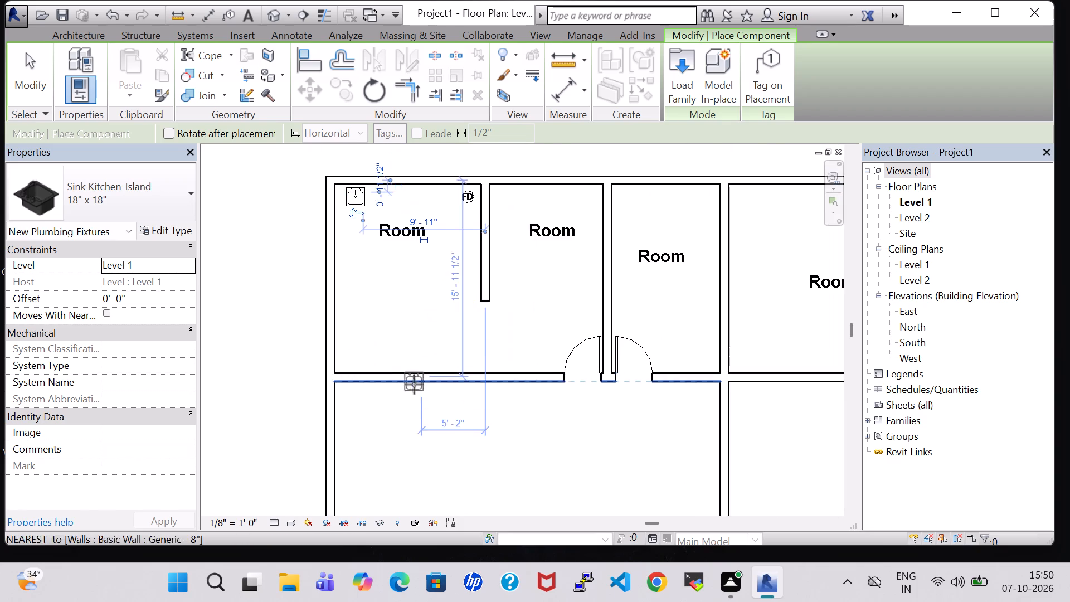
middle_drag(414, 385, 417, 229)
scroll(430, 330, down, 5)
middle_drag(446, 401, 445, 315)
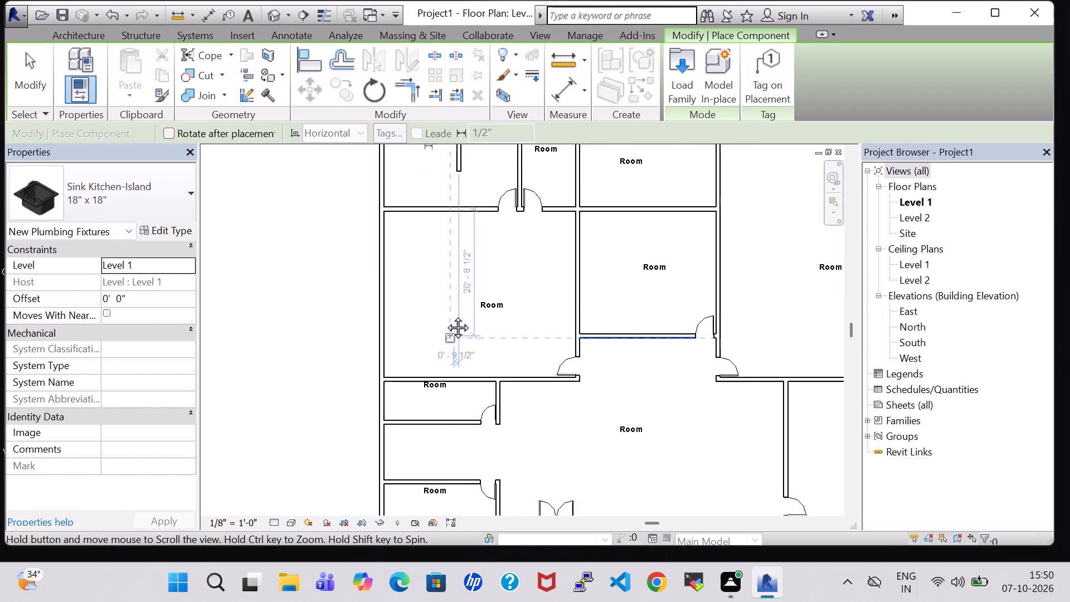
middle_drag(445, 315, 445, 290)
key(space)
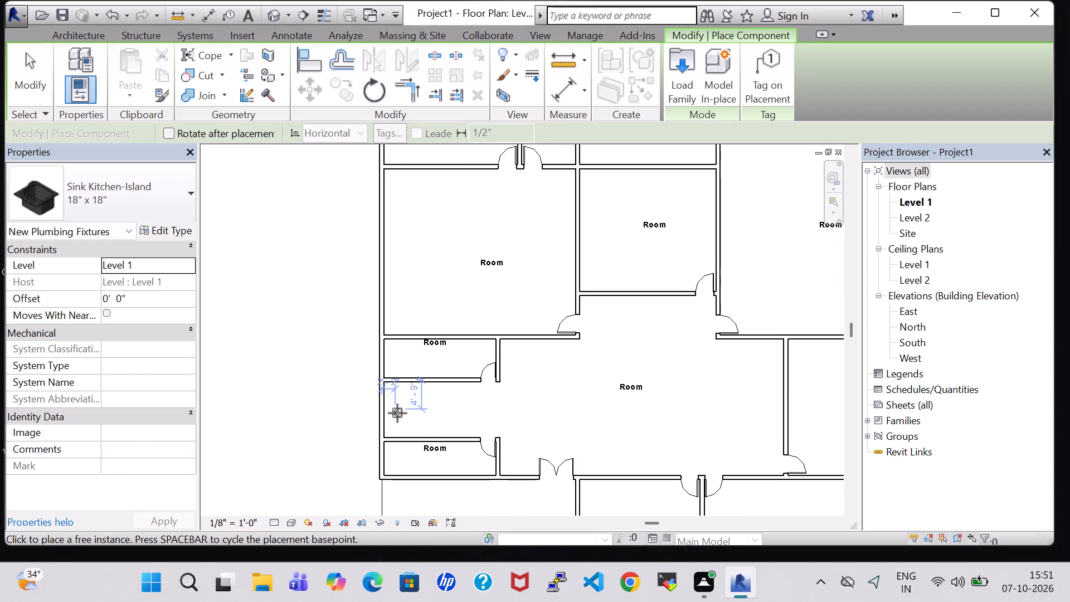
scroll(396, 413, up, 9)
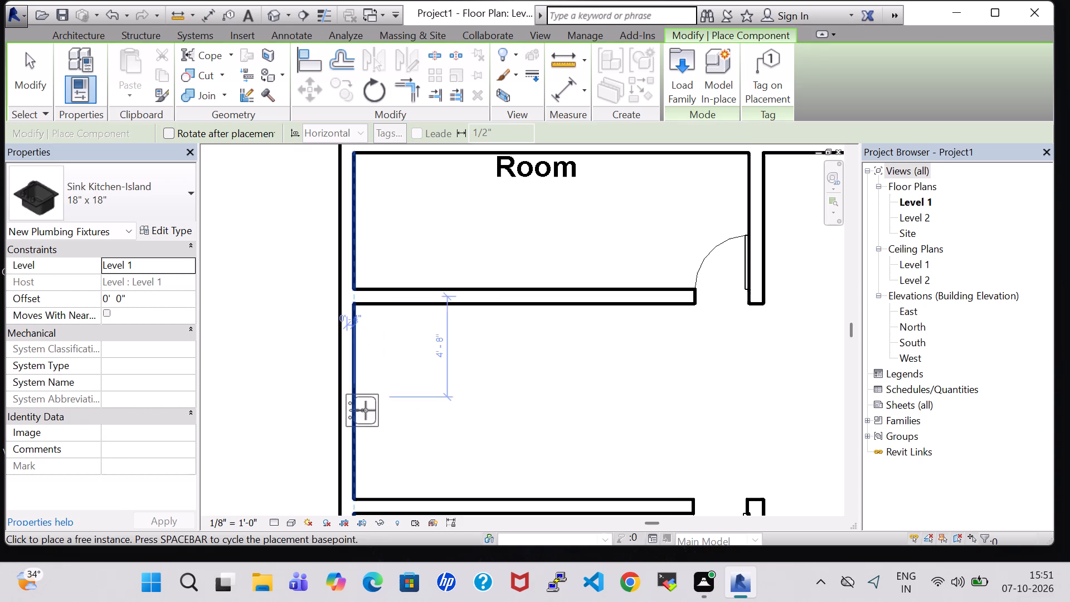
click(373, 411)
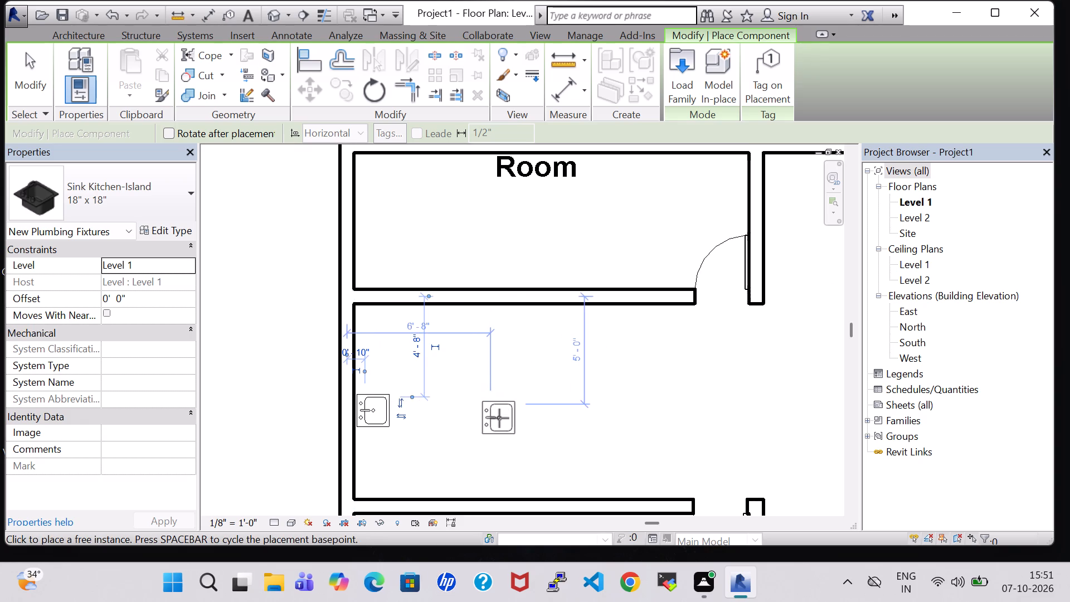
key(Escape)
Place another sink against the west wall of the small southeast corner room, near its southwest corner, and end placement.
scroll(499, 418, down, 6)
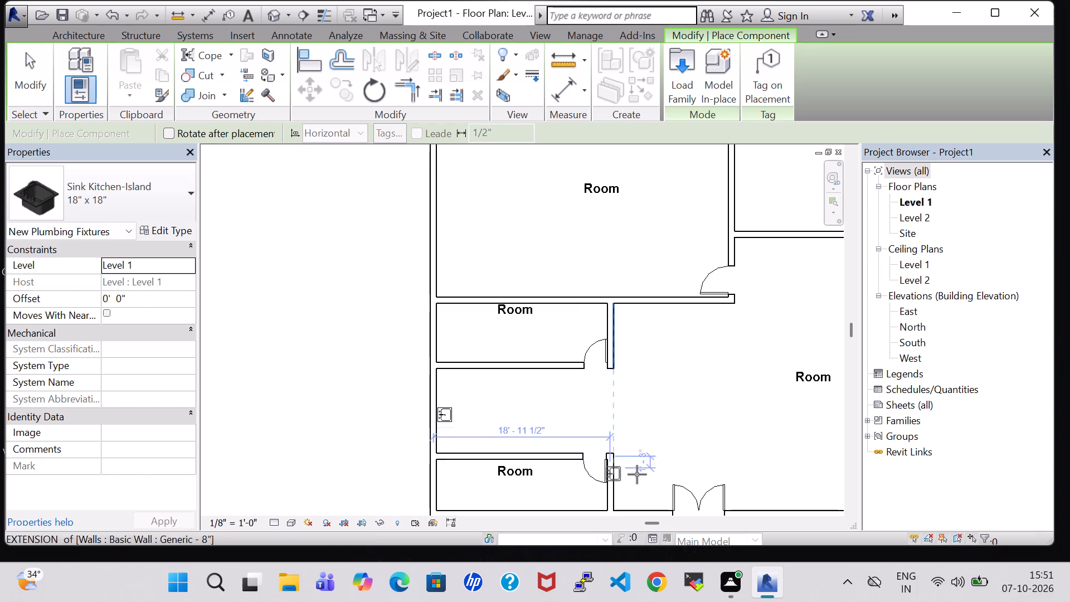
middle_drag(654, 468, 411, 343)
scroll(412, 354, down, 7)
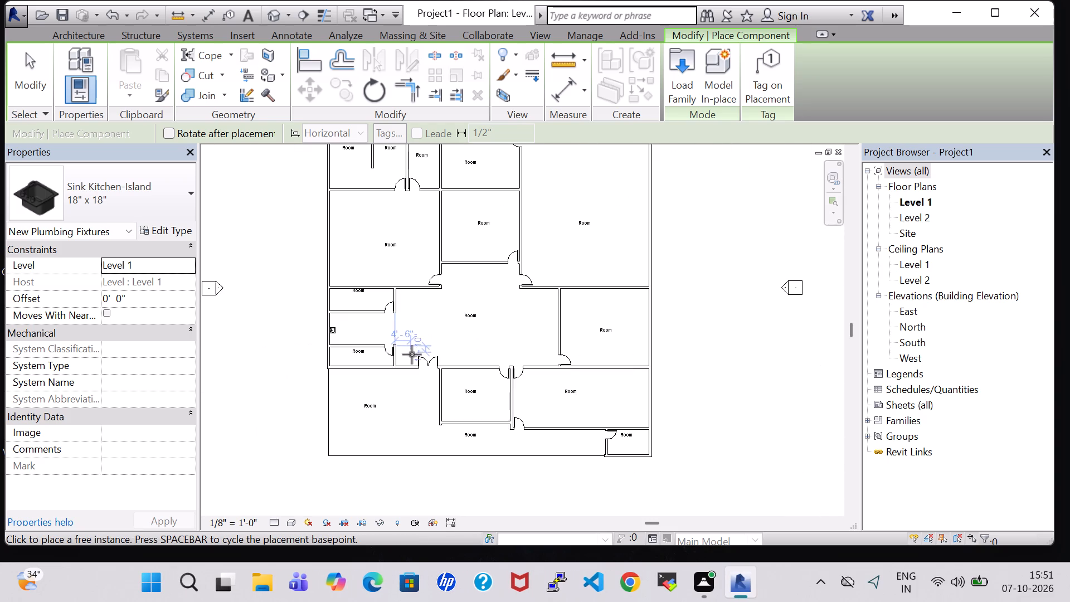
scroll(621, 443, up, 12)
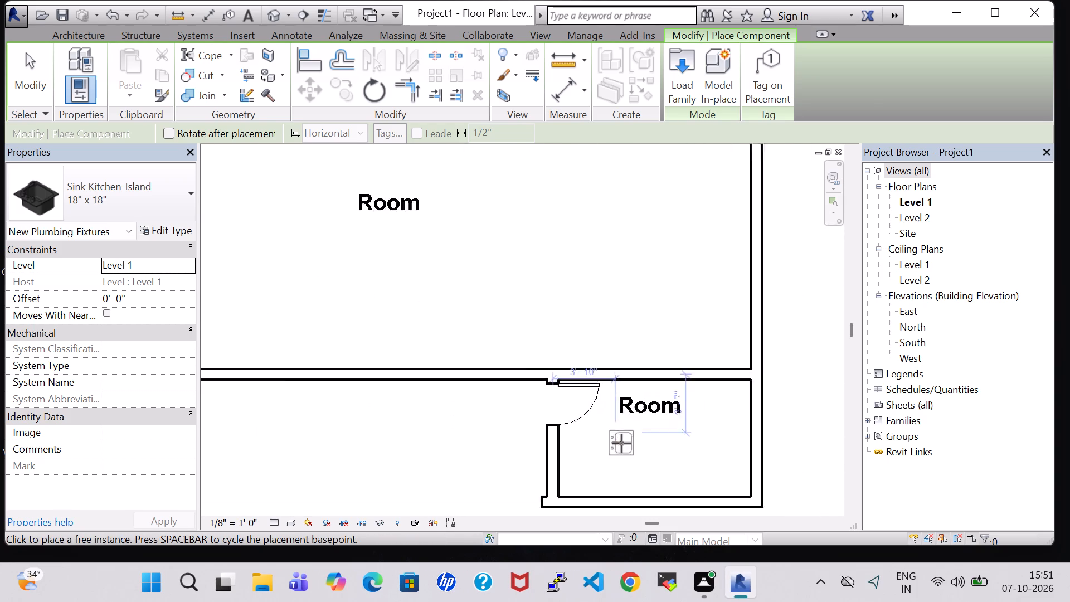
scroll(621, 443, up, 1)
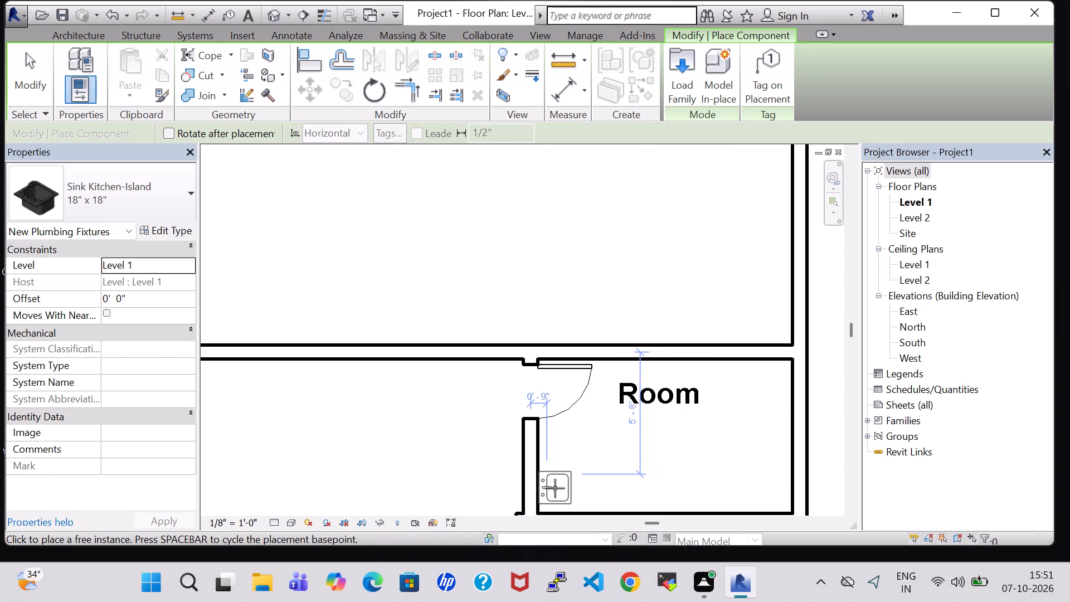
click(555, 488)
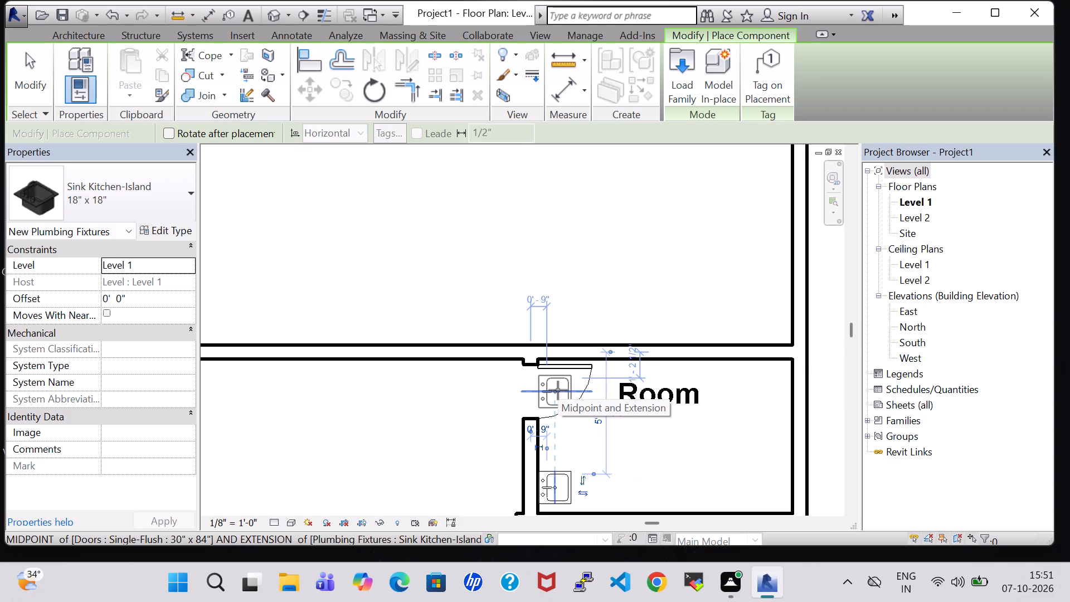
scroll(558, 390, down, 10)
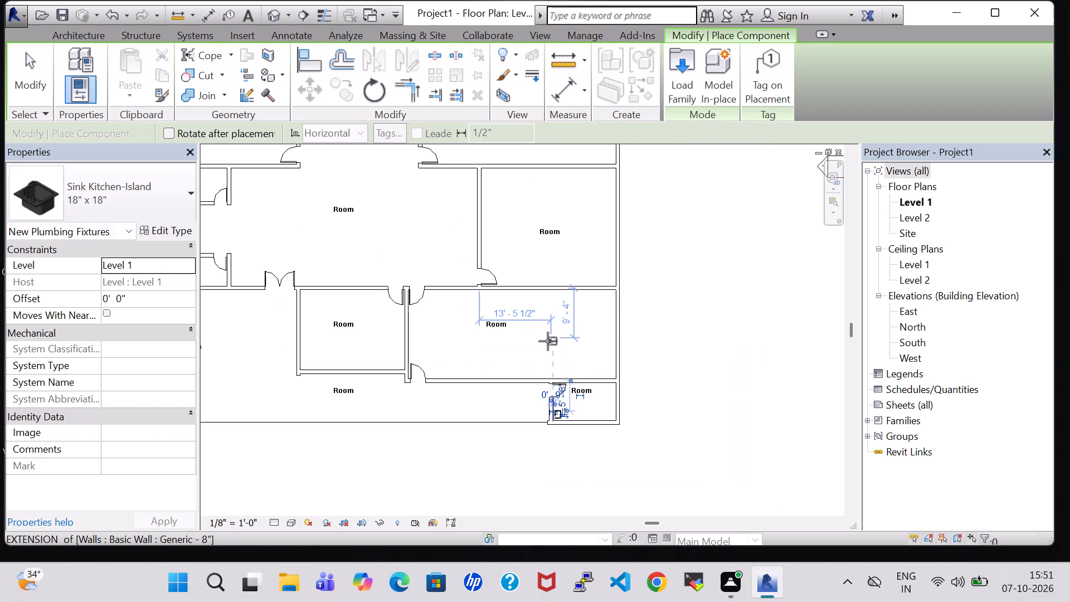
key(Escape)
key(Escape)
Load the Toilet-Domestic-3D component family from the Plumbing > Architectural > Fixtures > Water Closets library folder.
scroll(504, 323, down, 3)
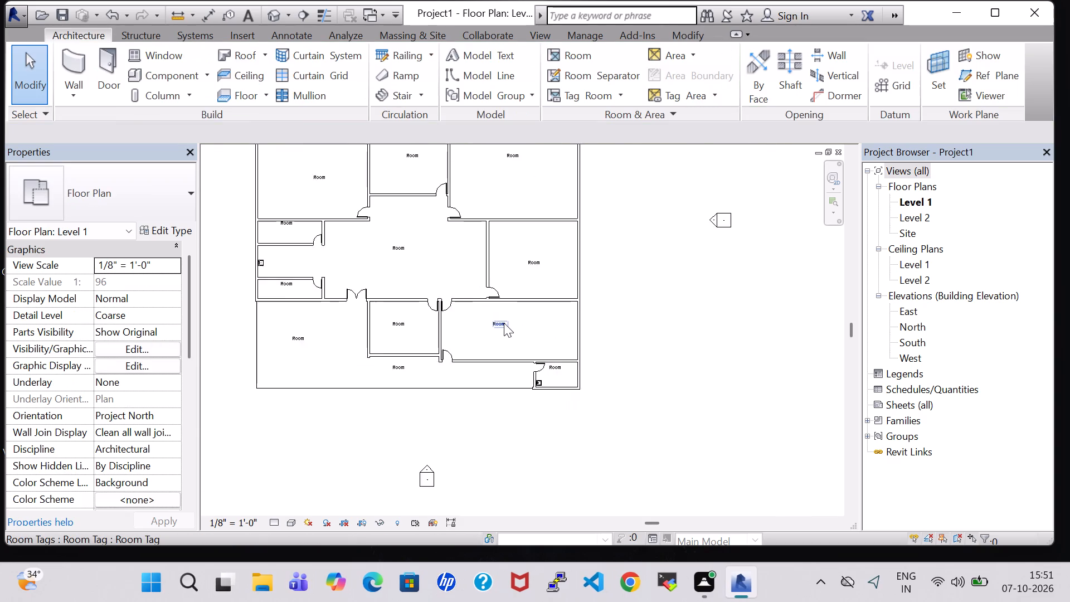
scroll(504, 323, down, 3)
middle_drag(408, 282, 484, 356)
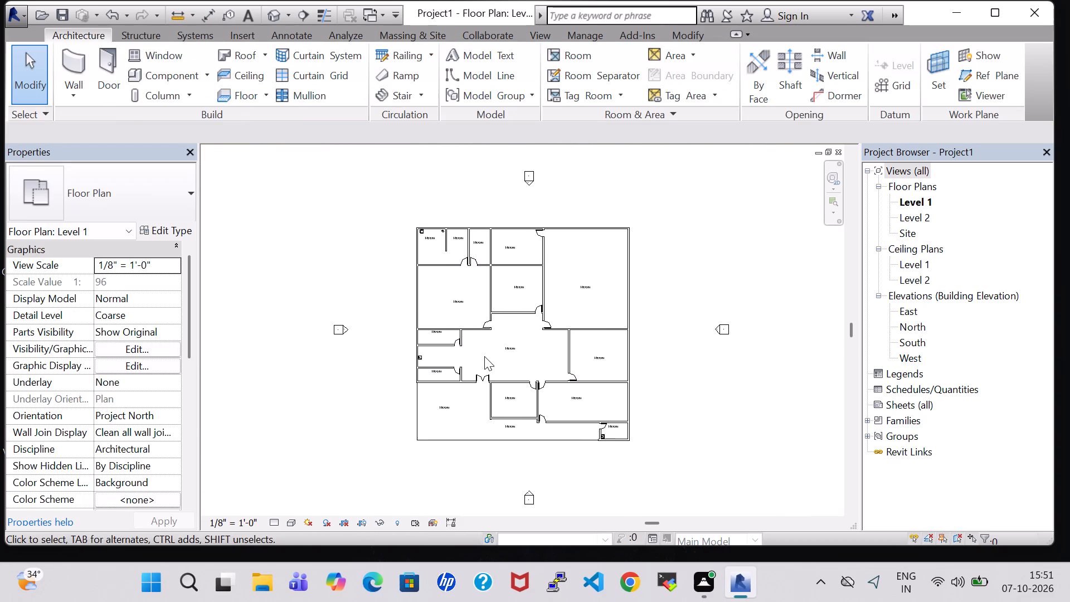
scroll(467, 307, up, 6)
middle_drag(412, 241, 445, 319)
scroll(412, 241, up, 1)
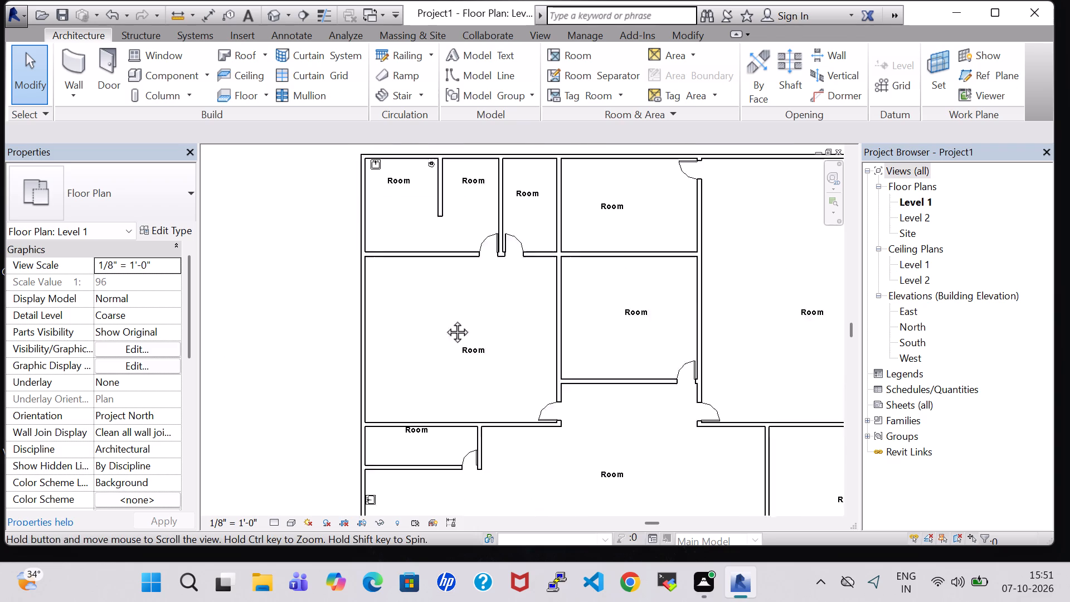
middle_drag(445, 319, 490, 411)
scroll(488, 404, up, 4)
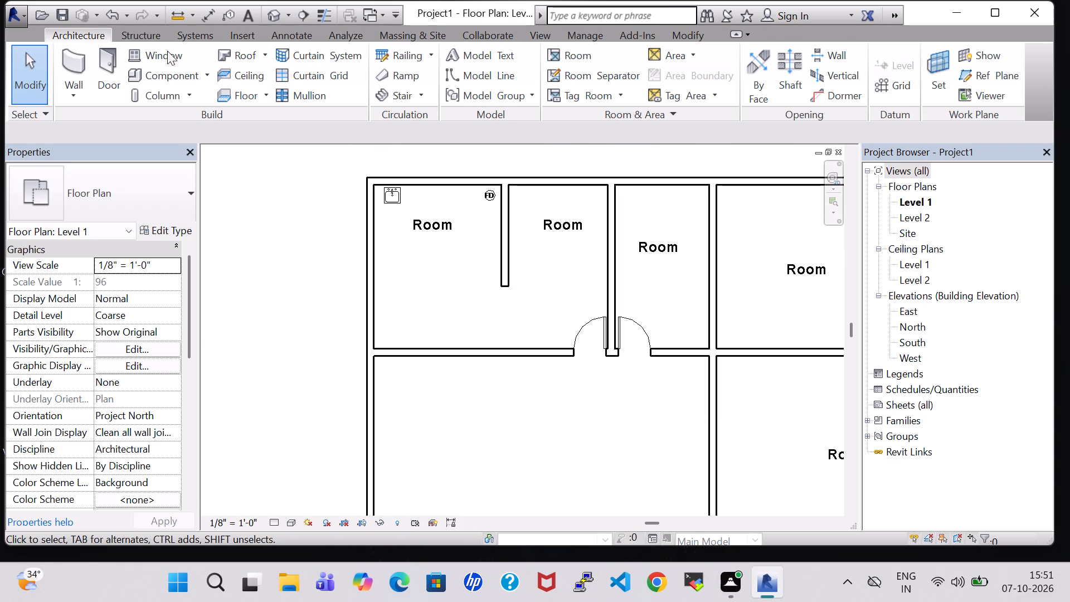
click(178, 70)
drag(673, 76, 664, 79)
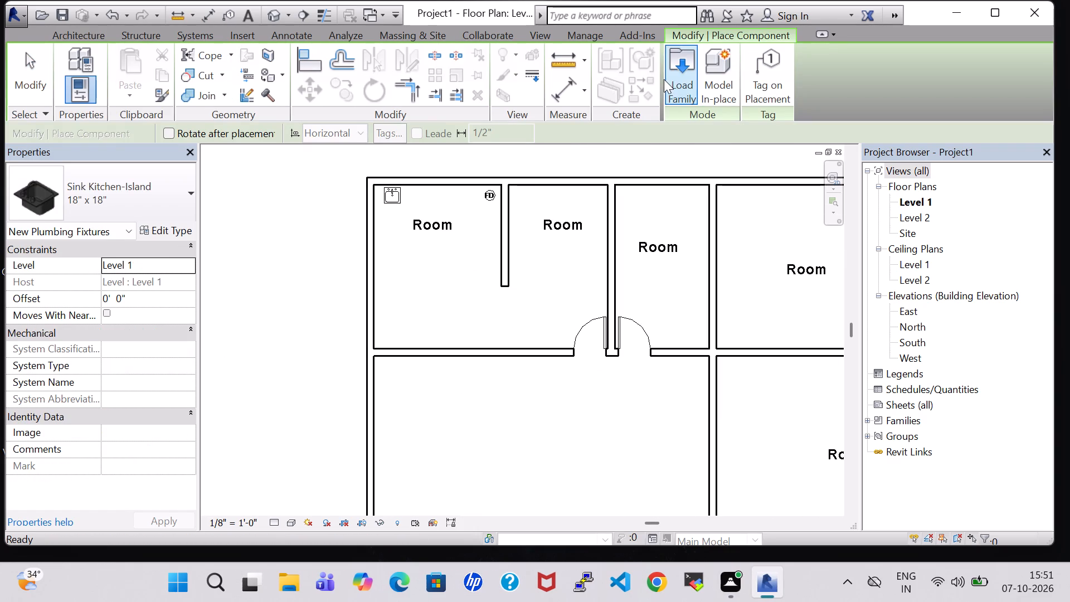
drag(664, 79, 663, 80)
click(676, 80)
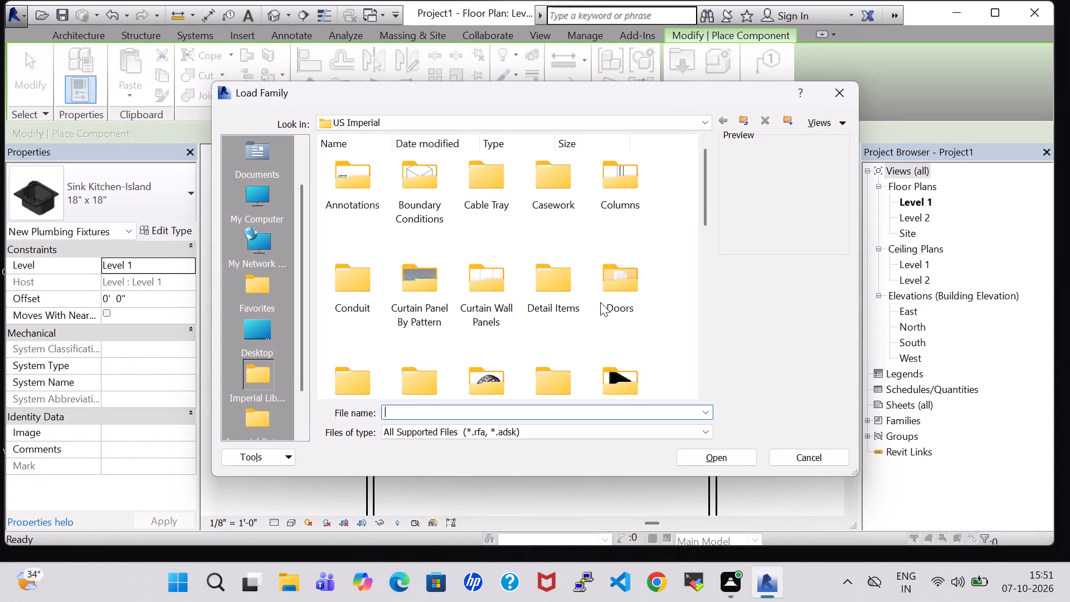
click(607, 364)
text(PL)
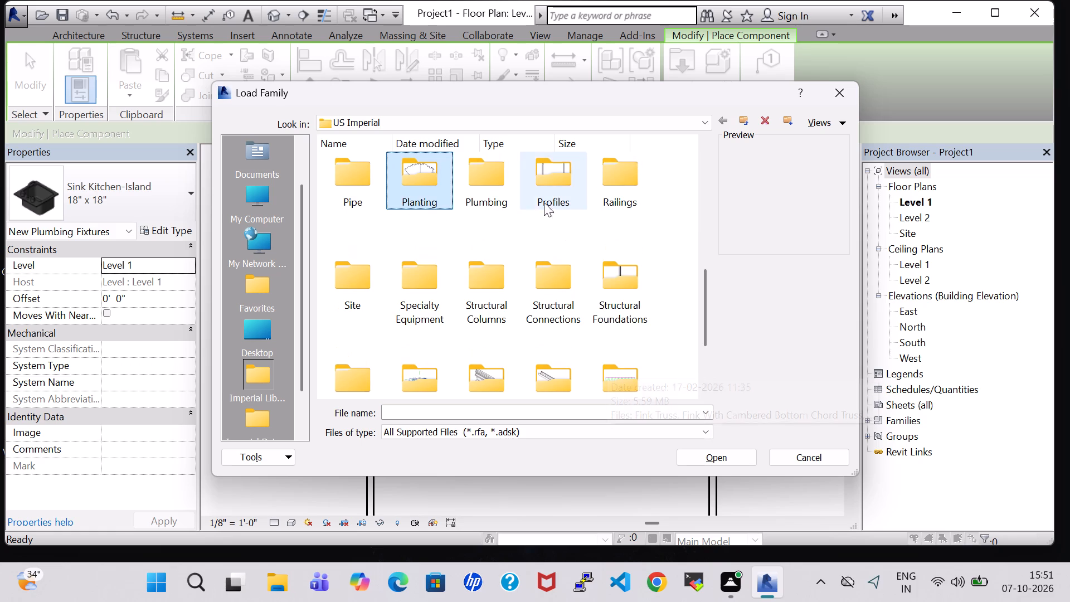
double_click(514, 182)
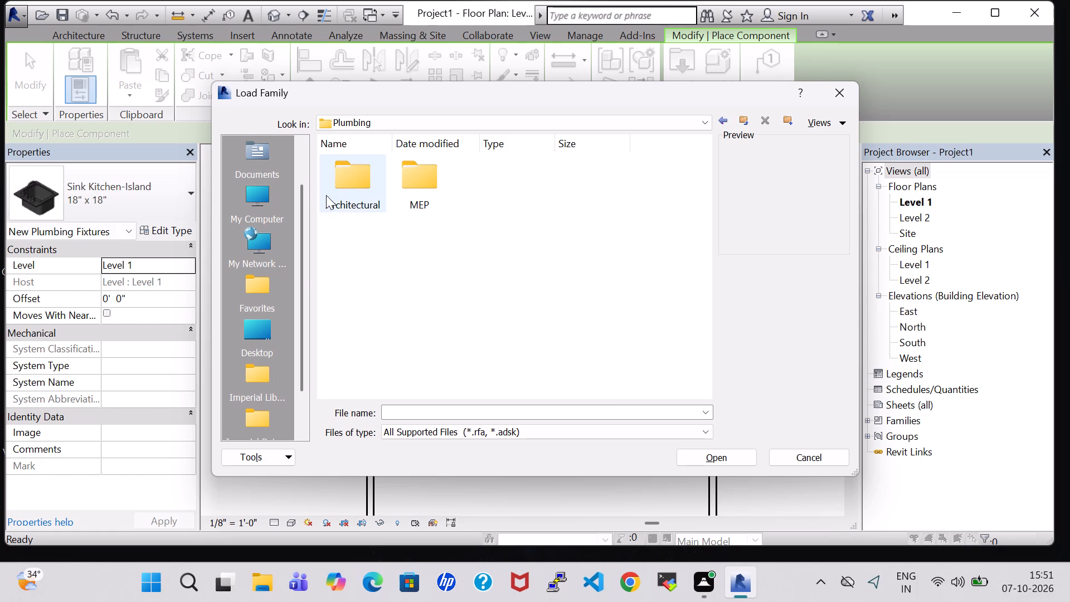
double_click(342, 189)
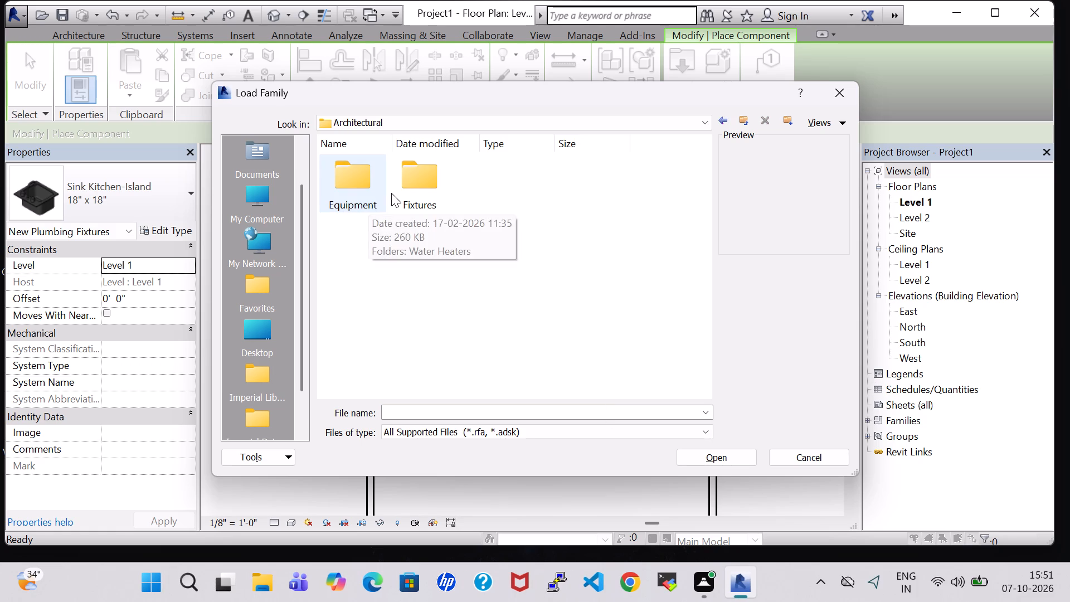
double_click(424, 186)
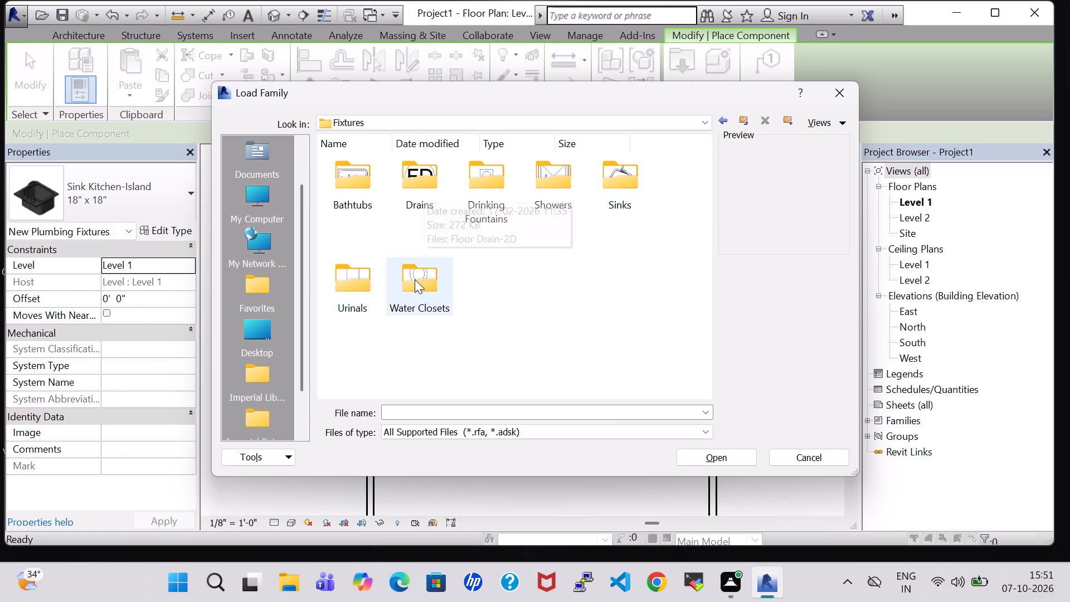
double_click(415, 279)
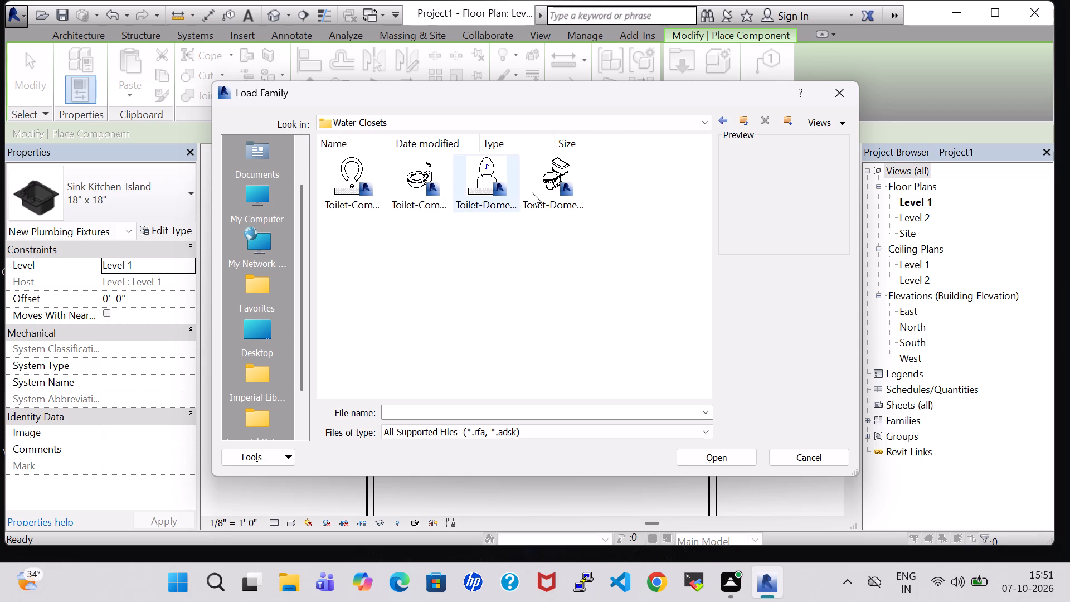
click(532, 192)
click(721, 465)
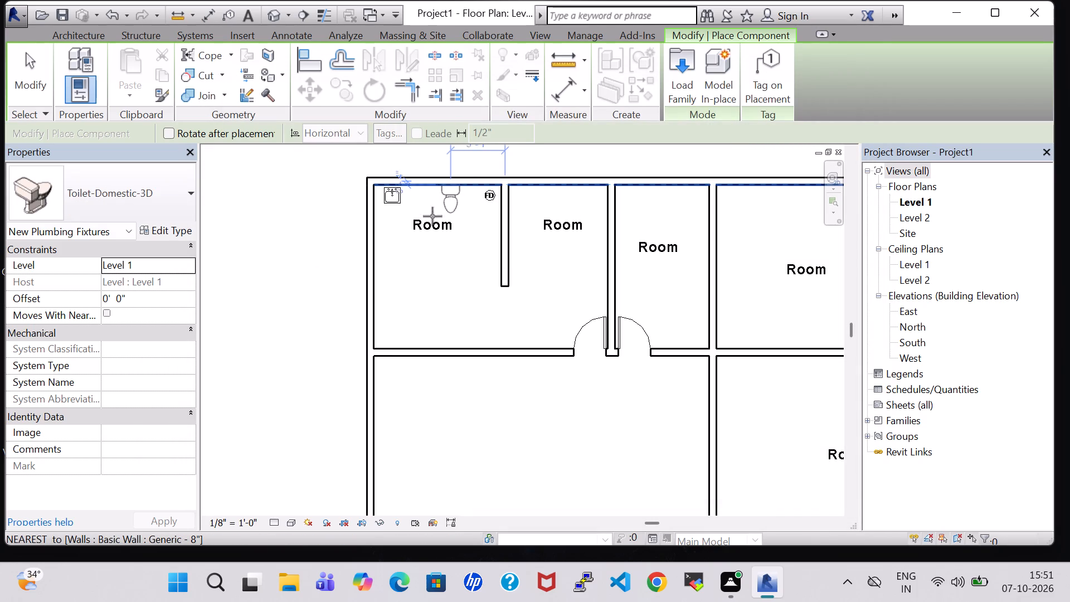
Place a rotated toilet against the northwest room's west wall, about 13'-10" south of the north wall, and end placement.
key(space)
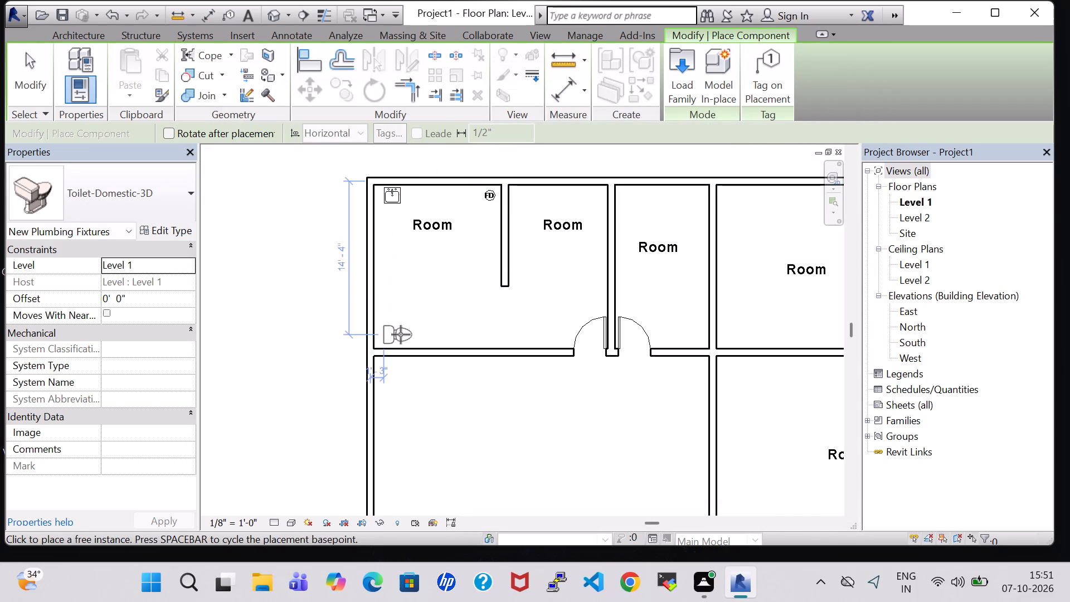
click(396, 329)
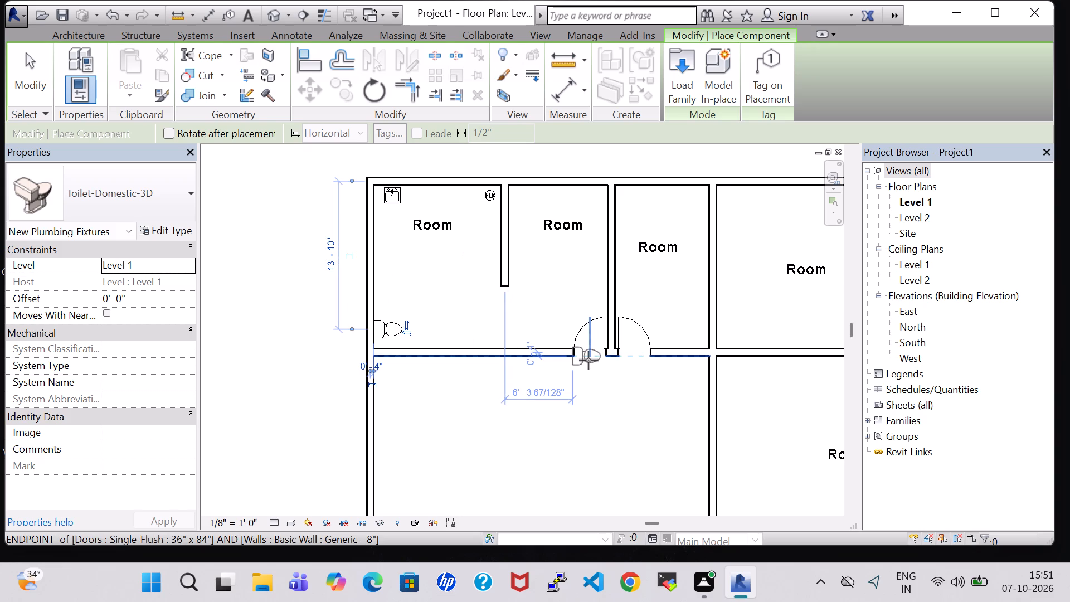
key(Escape)
key(Escape)
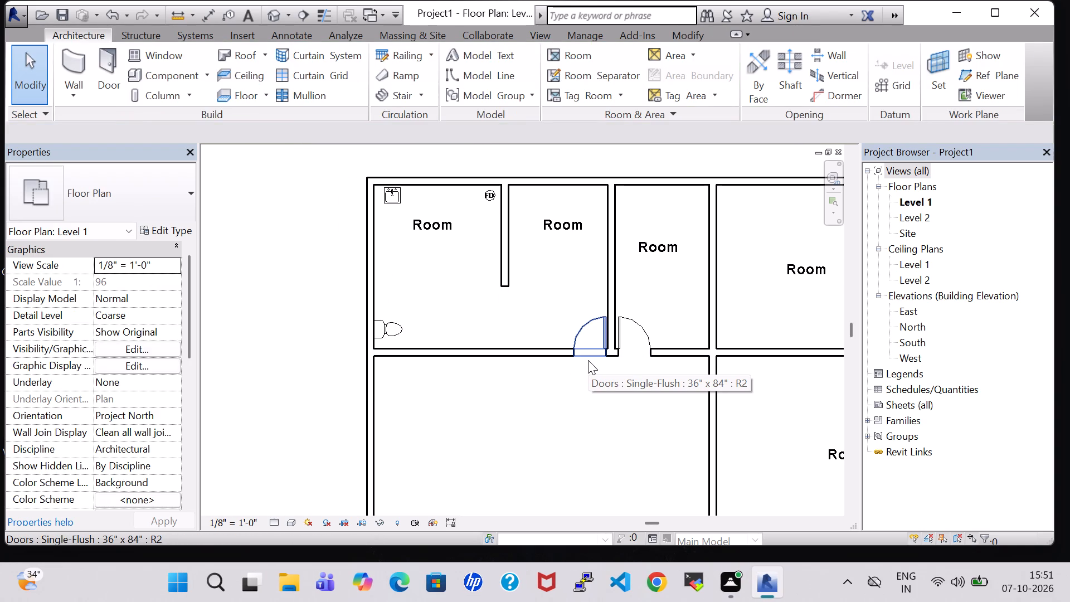
Rename the room tag east of the short partition in the northwest room as DRESS.
click(554, 228)
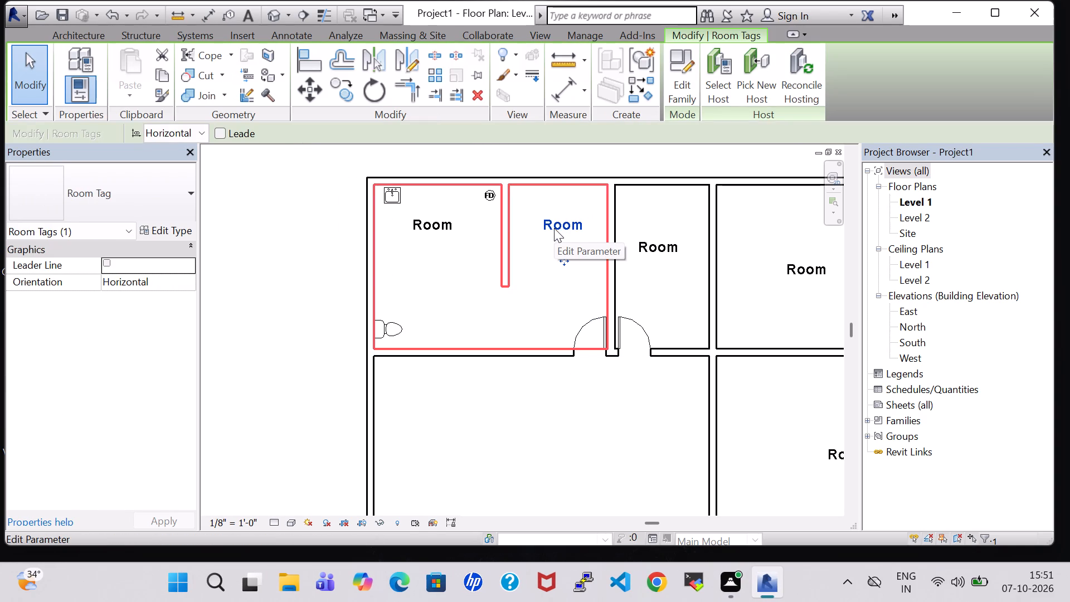
click(554, 228)
key(BackSpace)
text(DRESS)
key(Return)
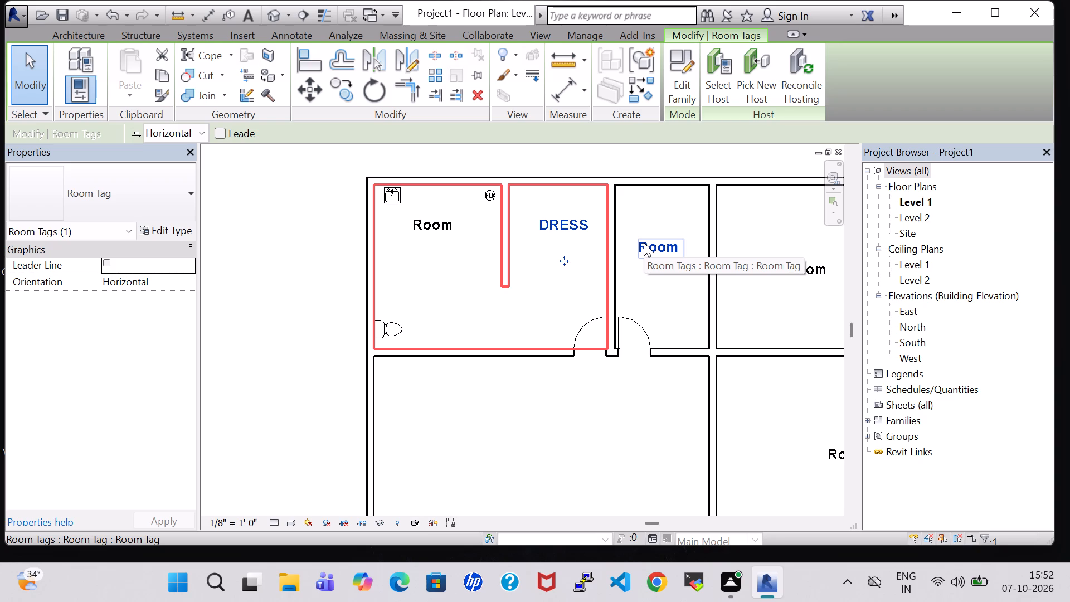
Rename the tag of the narrow room east of DRESS as OTS.
click(673, 254)
click(667, 249)
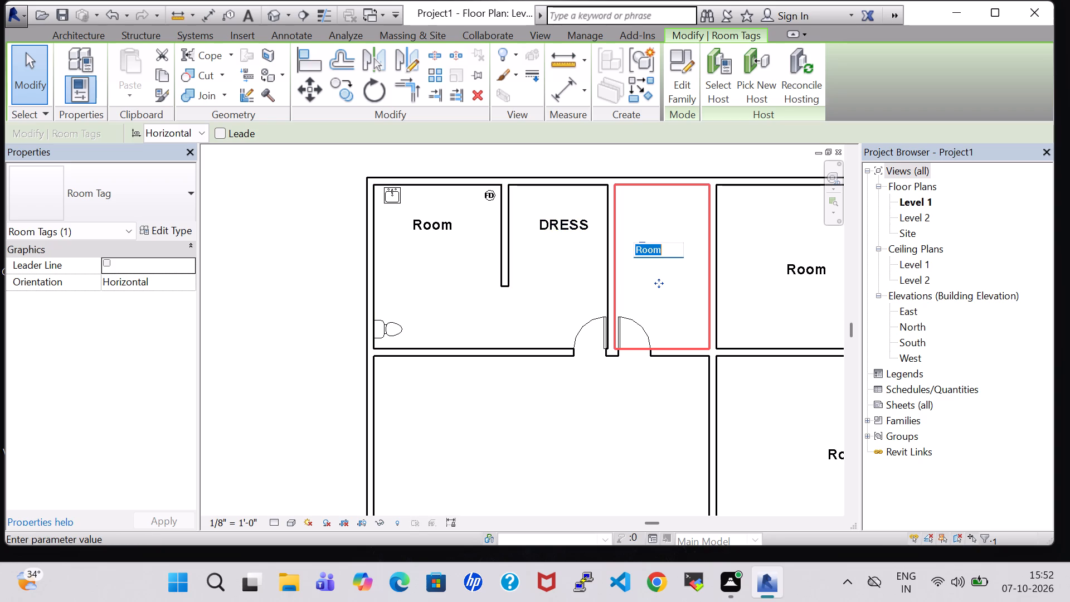
key(BackSpace)
text(PTS)
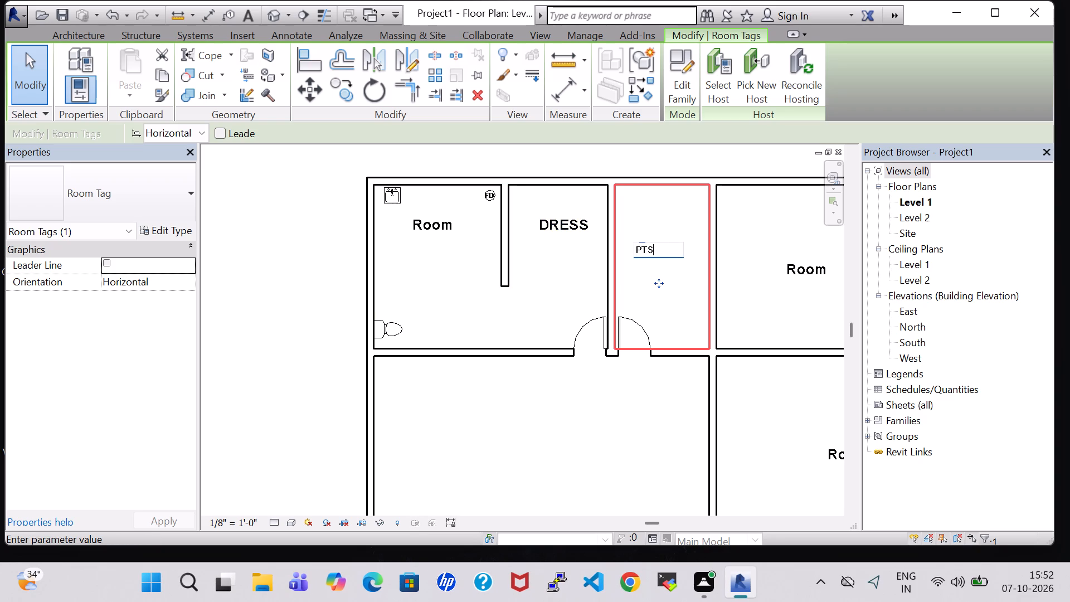
key(BackSpace)
key(BackSpace)
key(BackSpace)
text(OTS)
key(Return)
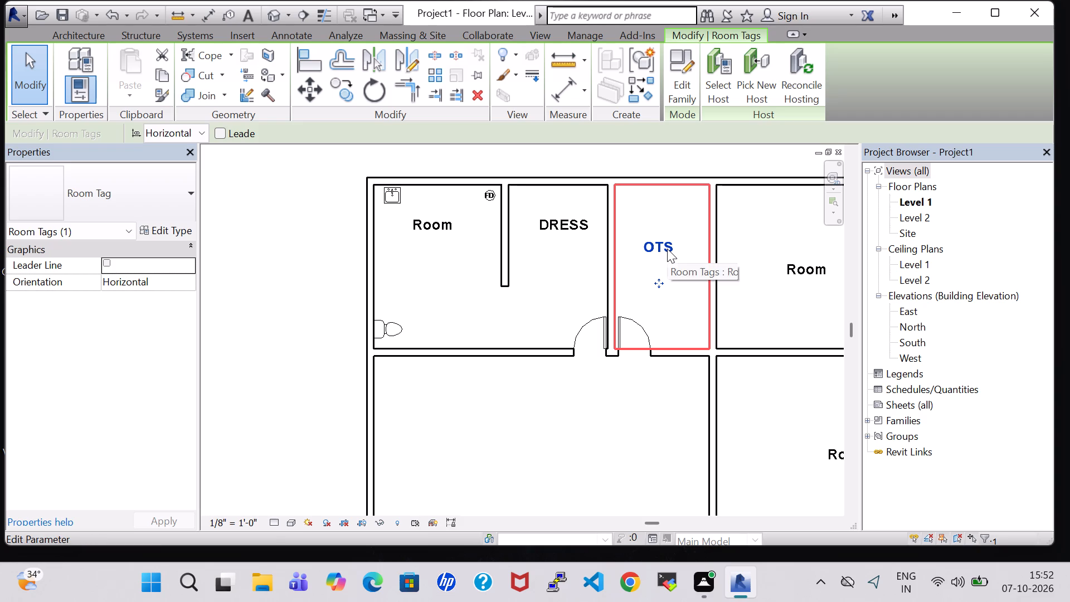
Nudge the OTS tag north until it lines up with the DRESS tag, and deselect it.
click(667, 249)
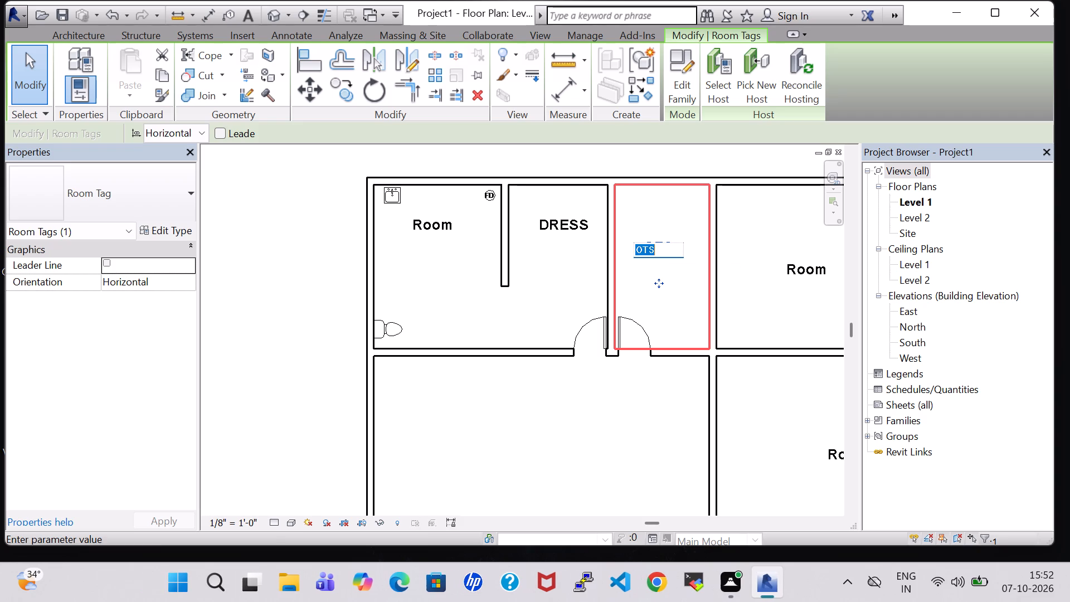
key(Up)
click(664, 288)
key(Up)
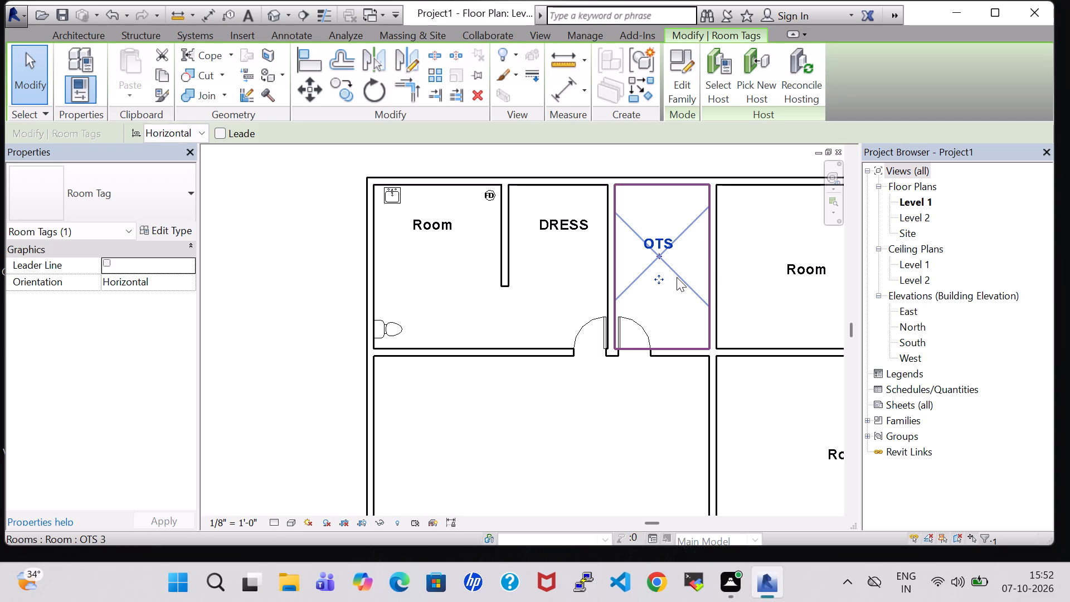
key(Up)
key(Up)
key(Up)
key(Up)
key(Up)
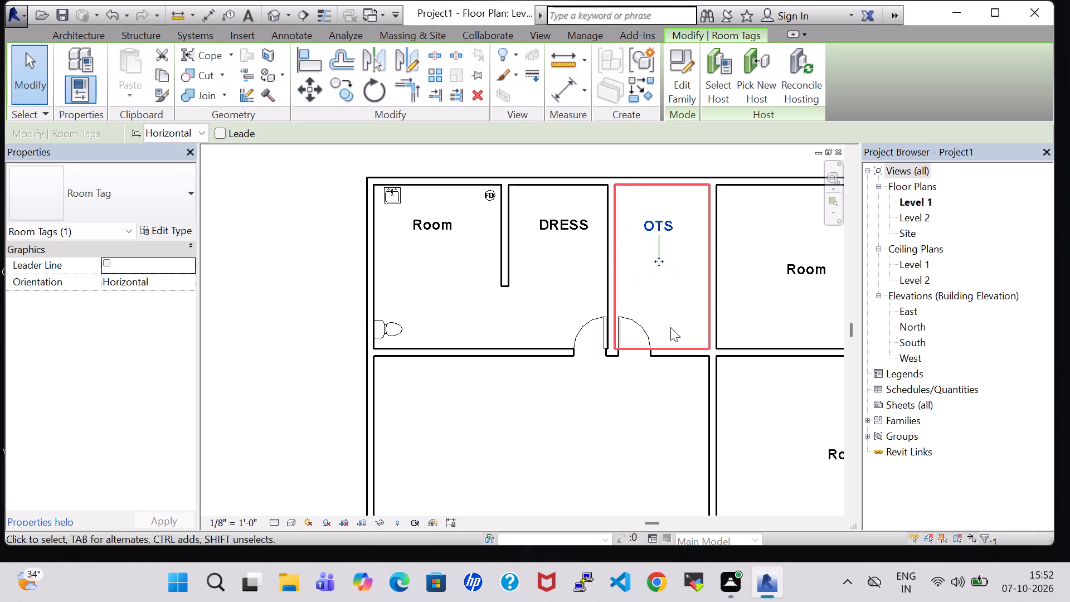
click(607, 463)
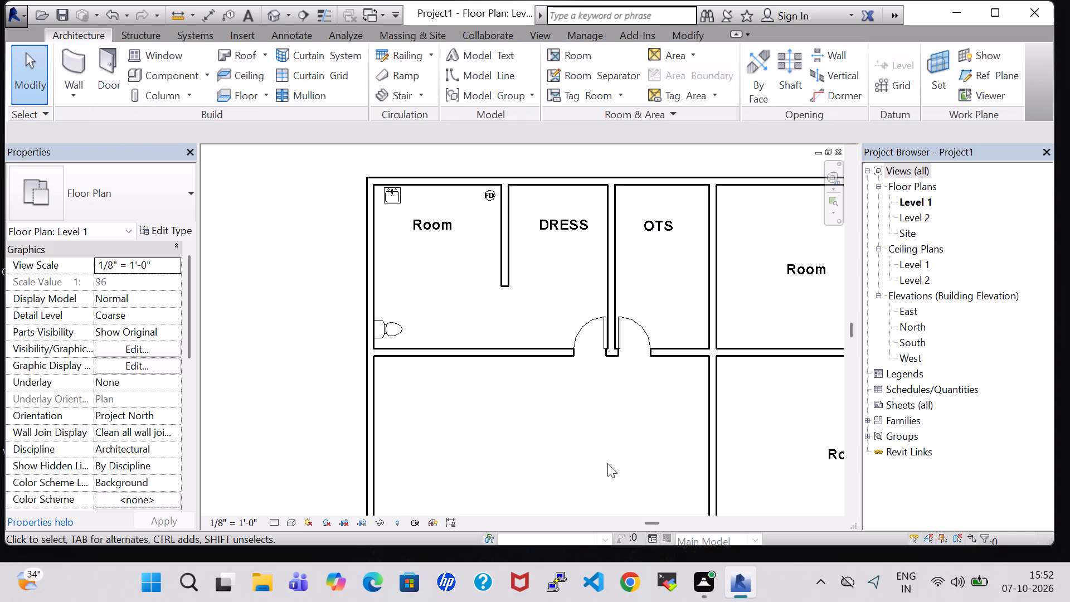
Rename the tag of the large west room south of DRESS and OTS as BEDROOM 2.
scroll(607, 463, down, 1)
middle_drag(607, 463, 605, 339)
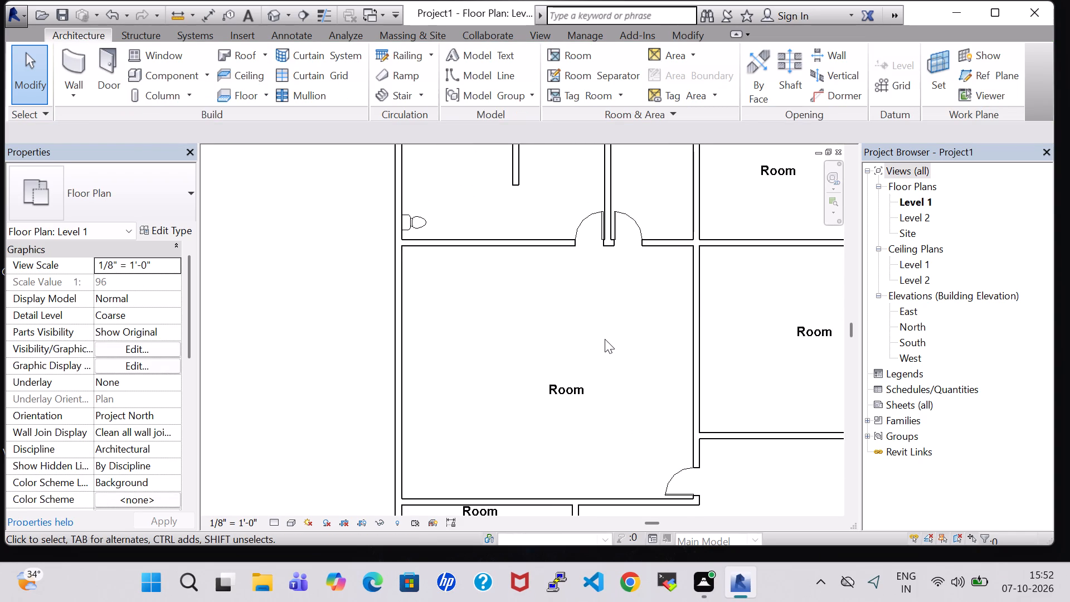
click(570, 376)
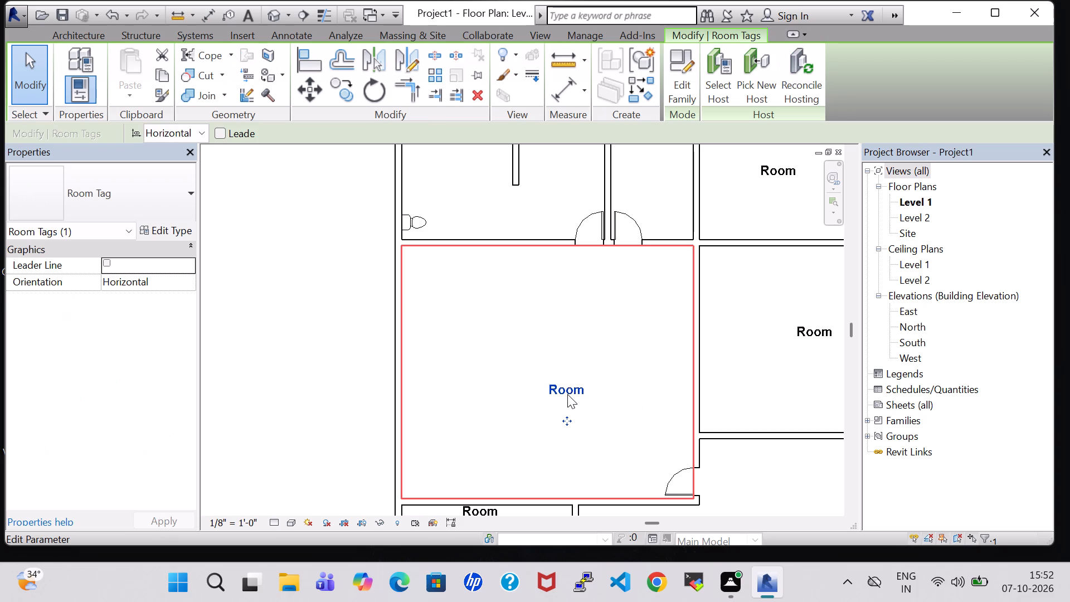
click(567, 394)
key(BackSpace)
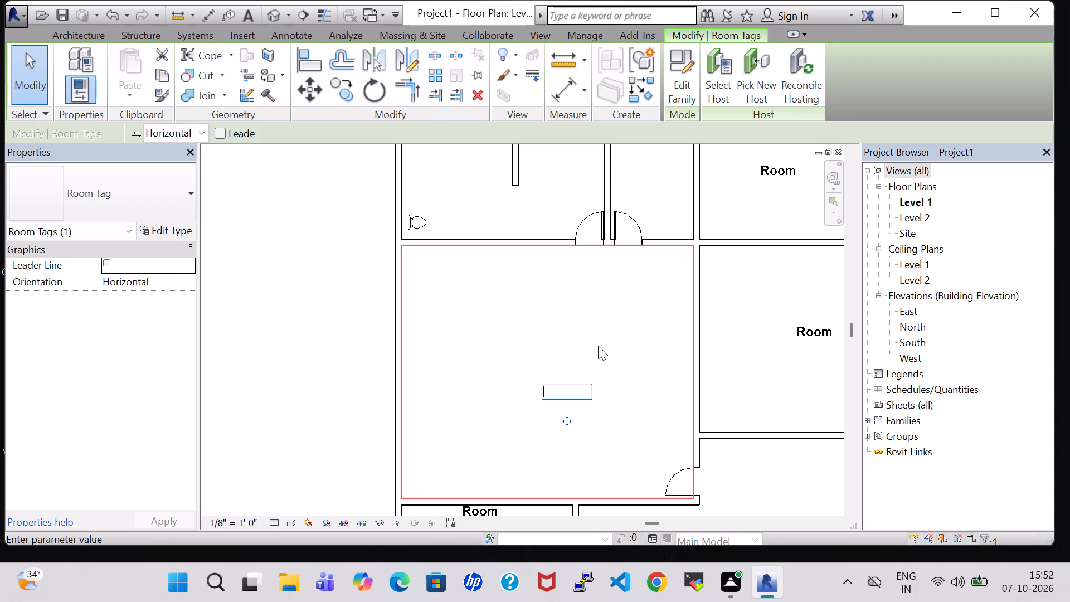
text(BEDROOM 2)
key(Return)
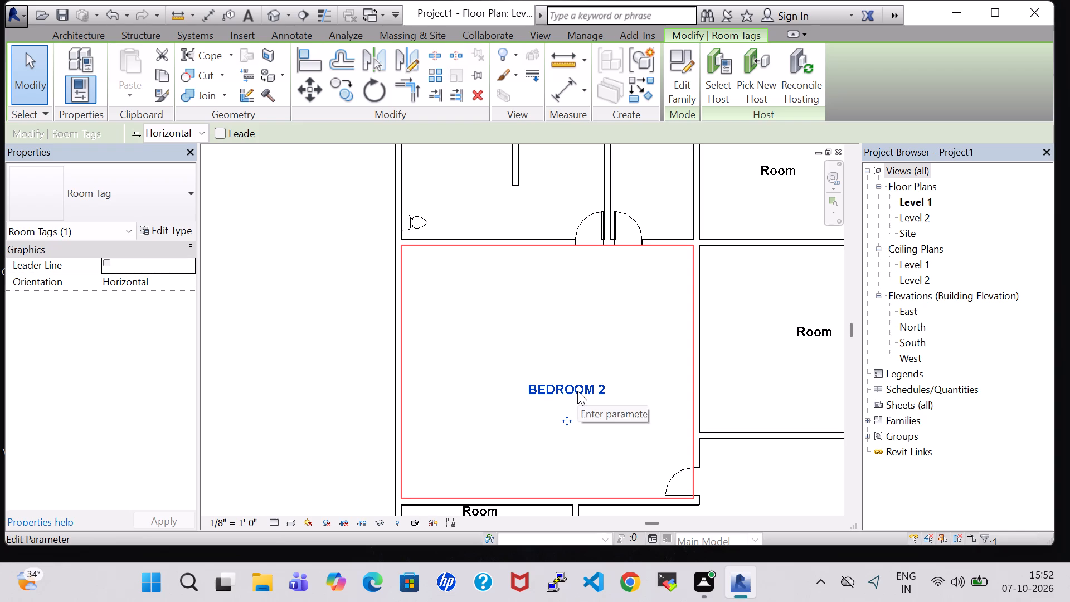
Nudge the BEDROOM 2 tag to the west and slightly north within its room.
key(Left)
key(Left)
key(Left)
key(Left)
key(Left)
key(Left)
key(Left)
key(Left)
key(Left)
key(Left)
key(Up)
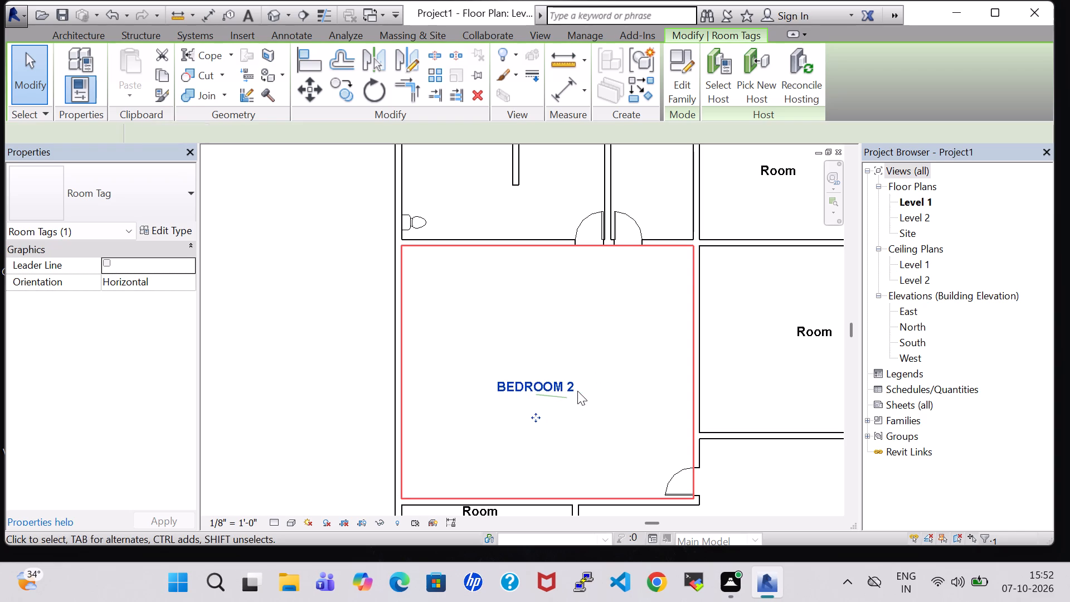
key(Up)
key(Up)
key(Up)
Place a Fixed 36" x 48" window in BEDROOM 2's west wall, about 15'-2" from the north wall and 12'-8" from the south wall.
scroll(597, 346, down, 3)
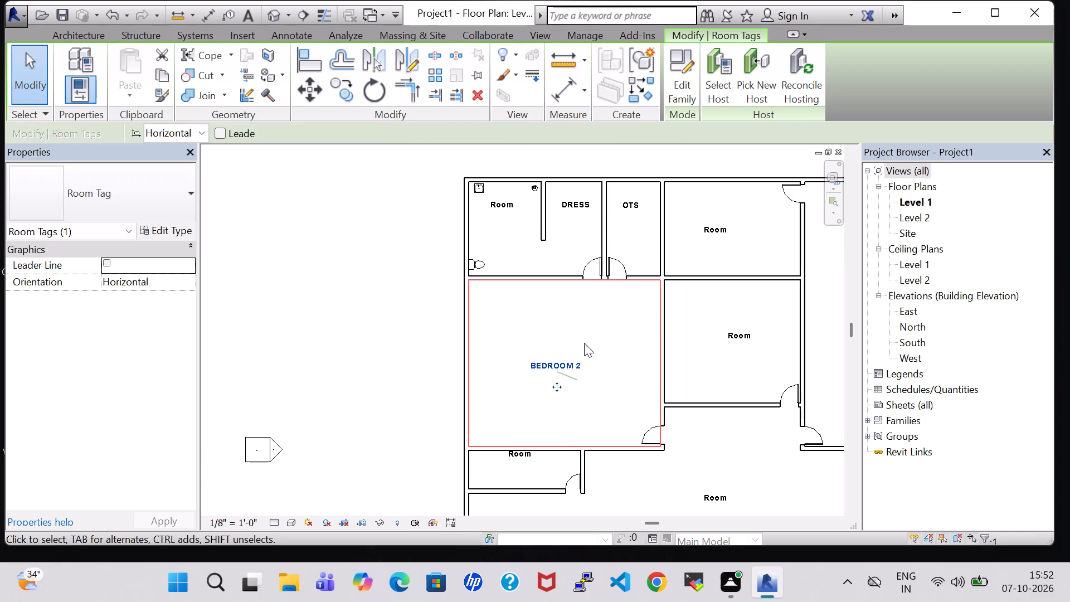
click(87, 32)
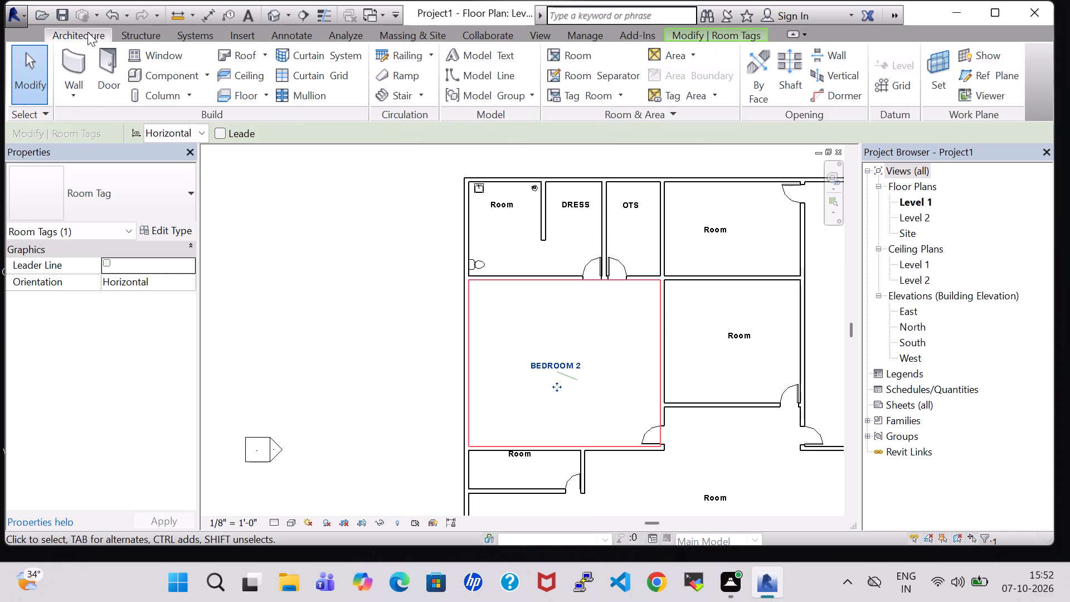
click(142, 55)
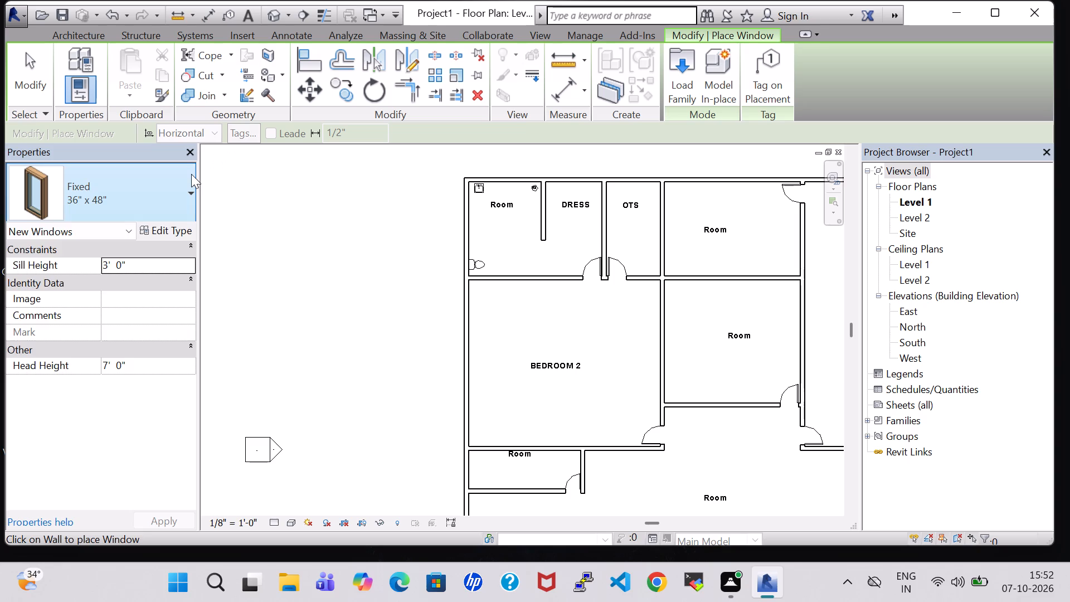
click(191, 174)
click(99, 425)
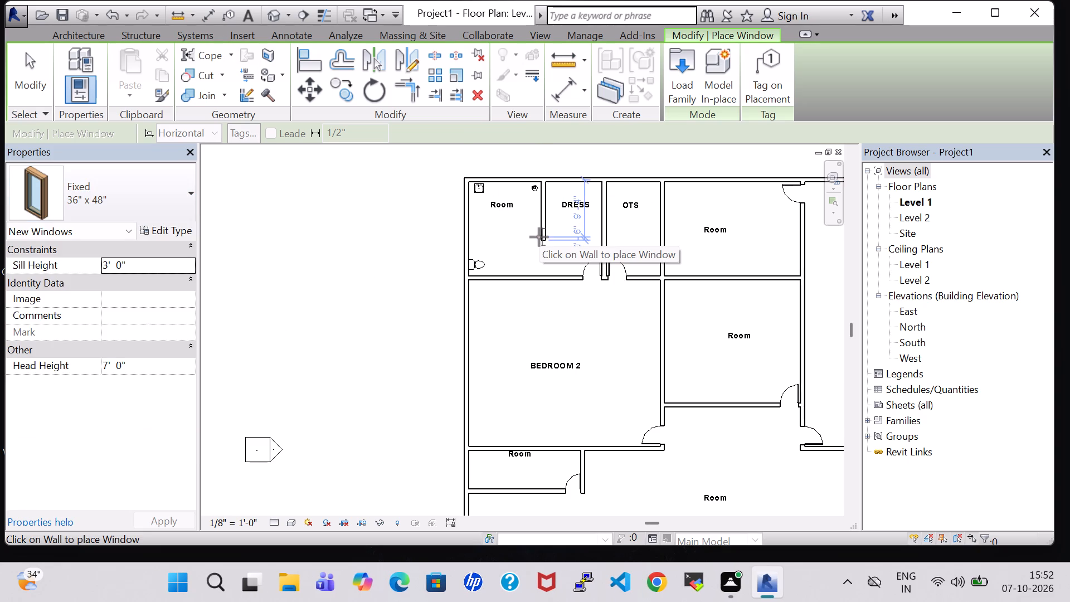
scroll(539, 237, up, 2)
scroll(539, 237, down, 1)
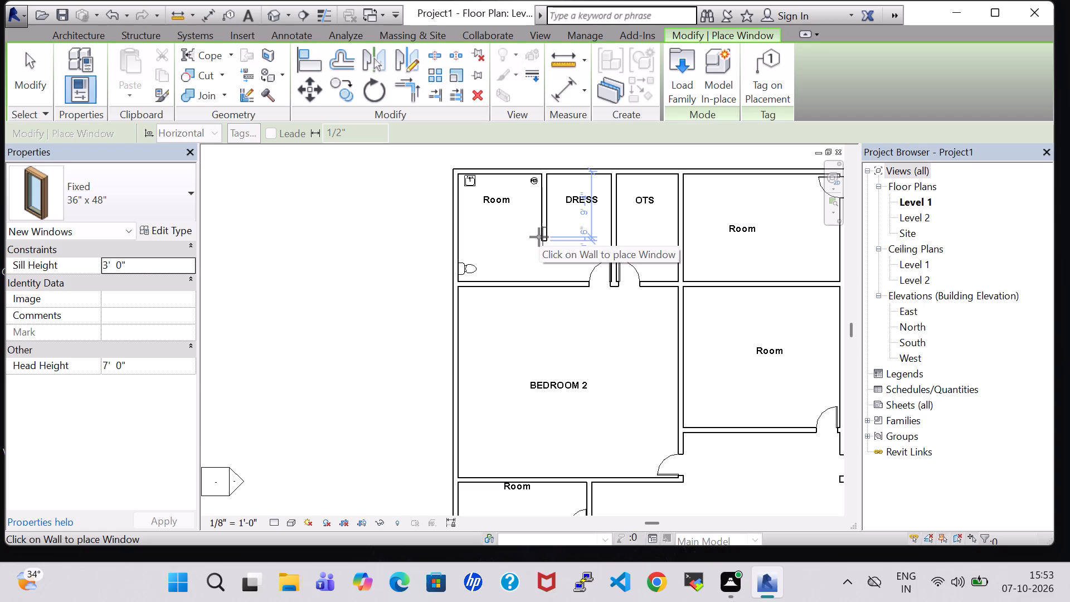
click(448, 391)
Place a Fixed 36" x 48" window centred in the south wall of the small room southeast of the double door, 10'-2" from each side.
middle_drag(475, 427, 484, 248)
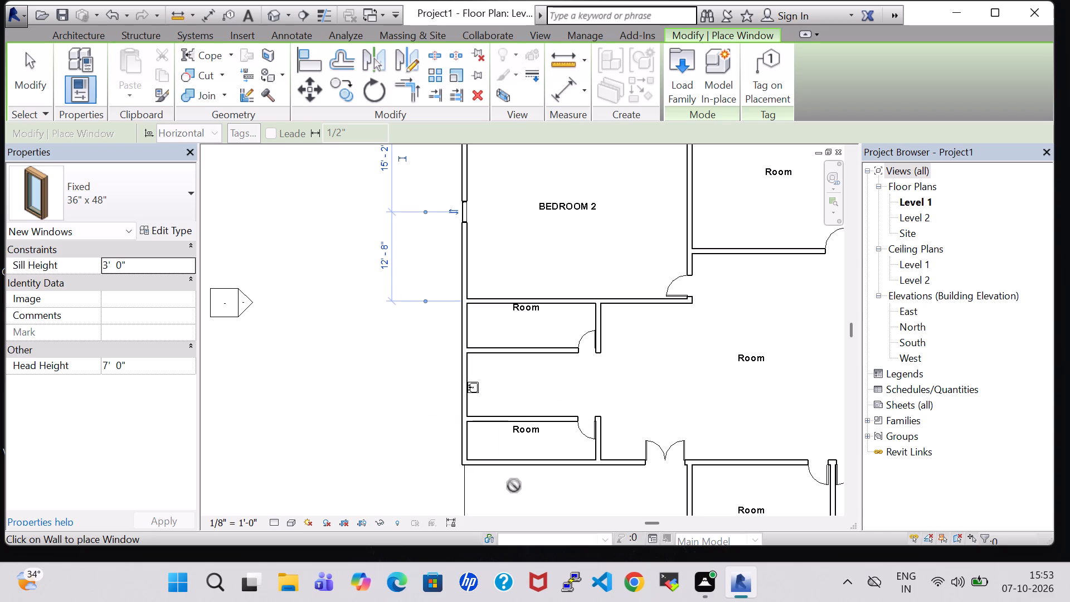
middle_drag(514, 486, 565, 255)
scroll(514, 486, up, 1)
middle_drag(560, 254, 276, 319)
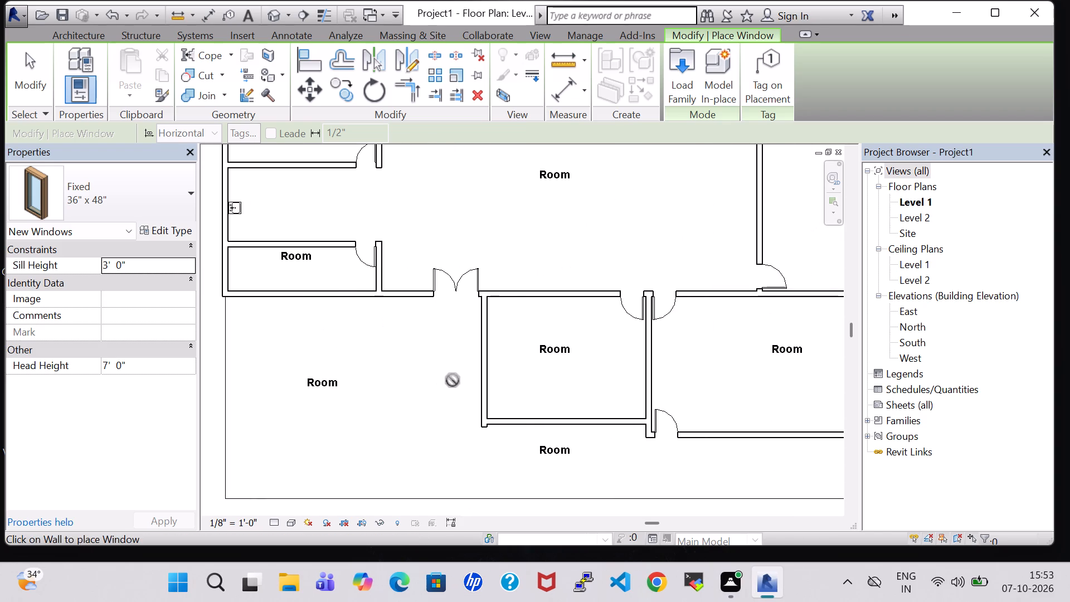
click(566, 414)
Place windows in the east walls of the wide southeast room, centred at 8'-8 1/2", and the room north of it, 10'-4" from its north wall.
middle_drag(709, 454, 591, 452)
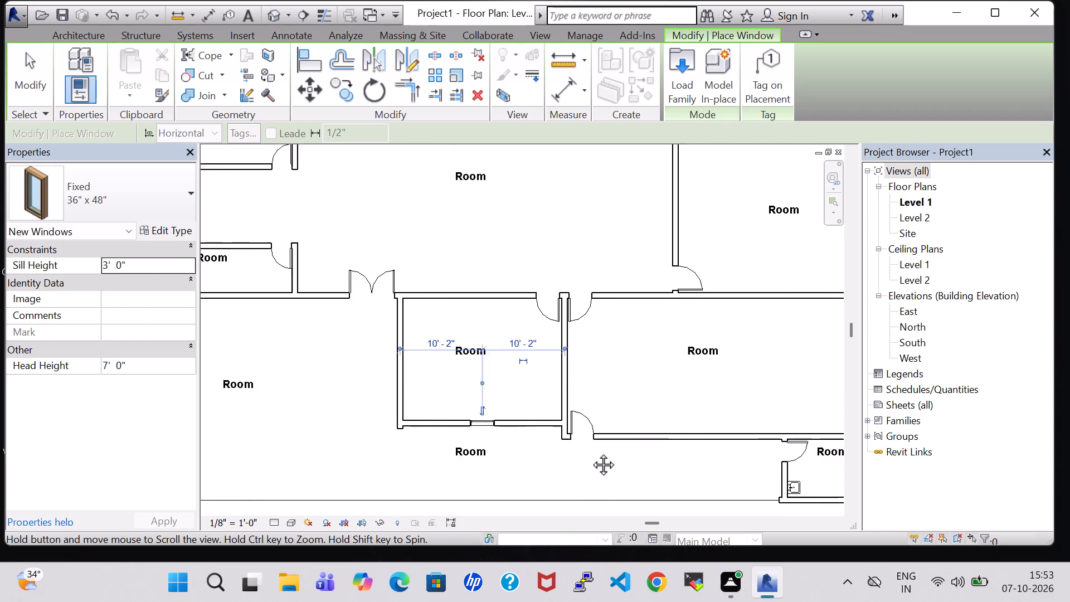
middle_drag(591, 452, 439, 444)
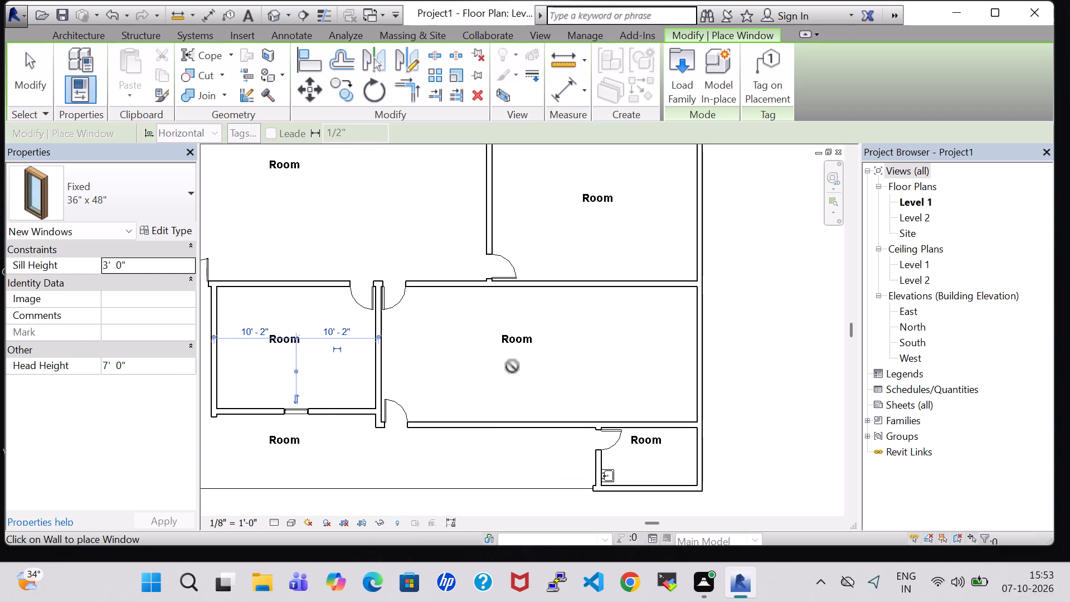
click(695, 352)
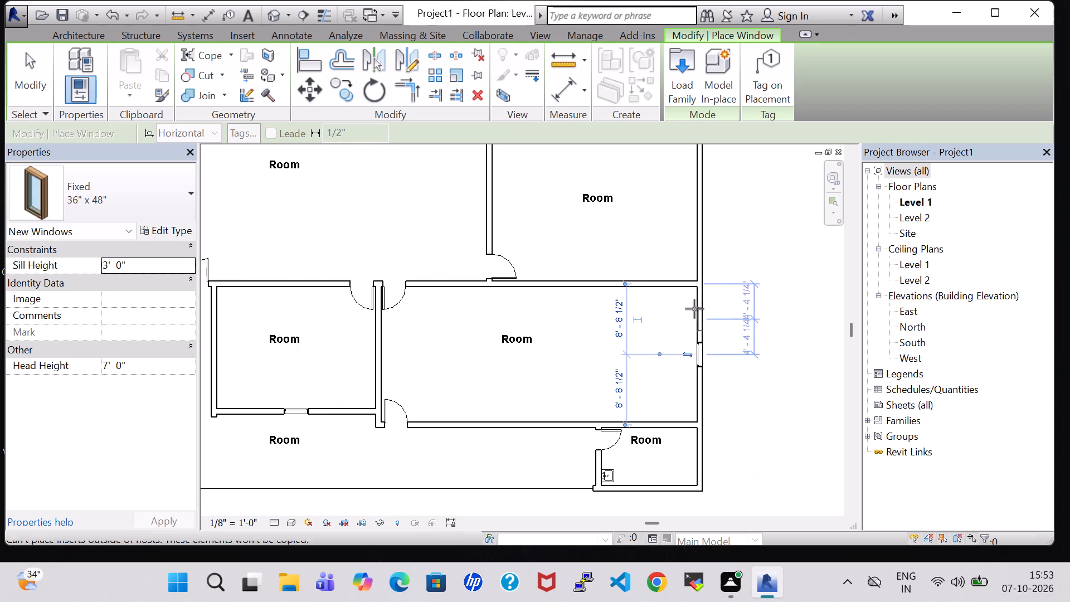
middle_drag(684, 265, 685, 357)
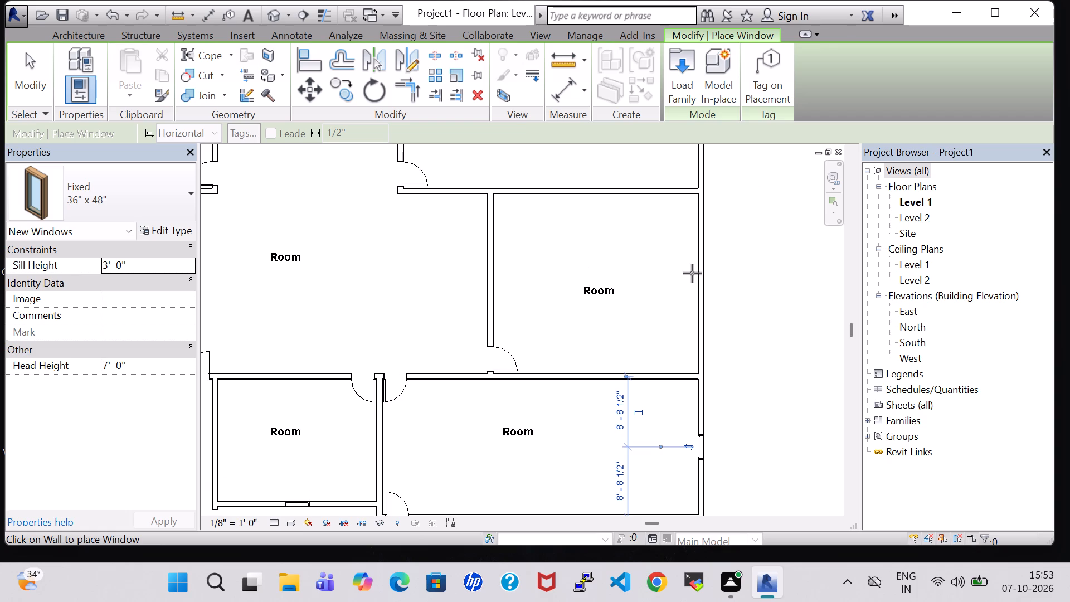
key(space)
key(space)
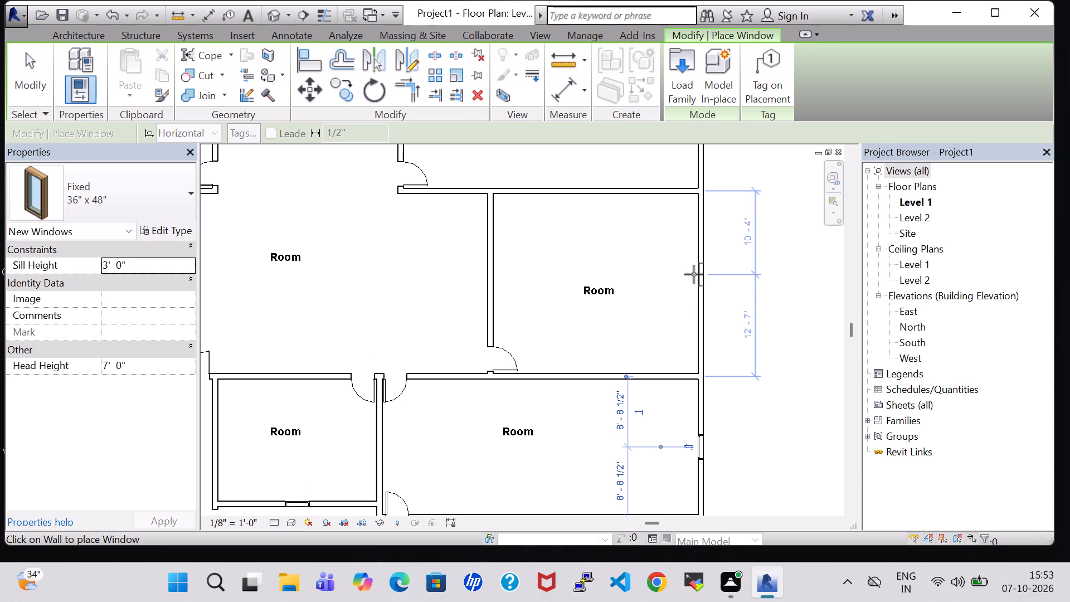
key(space)
click(694, 274)
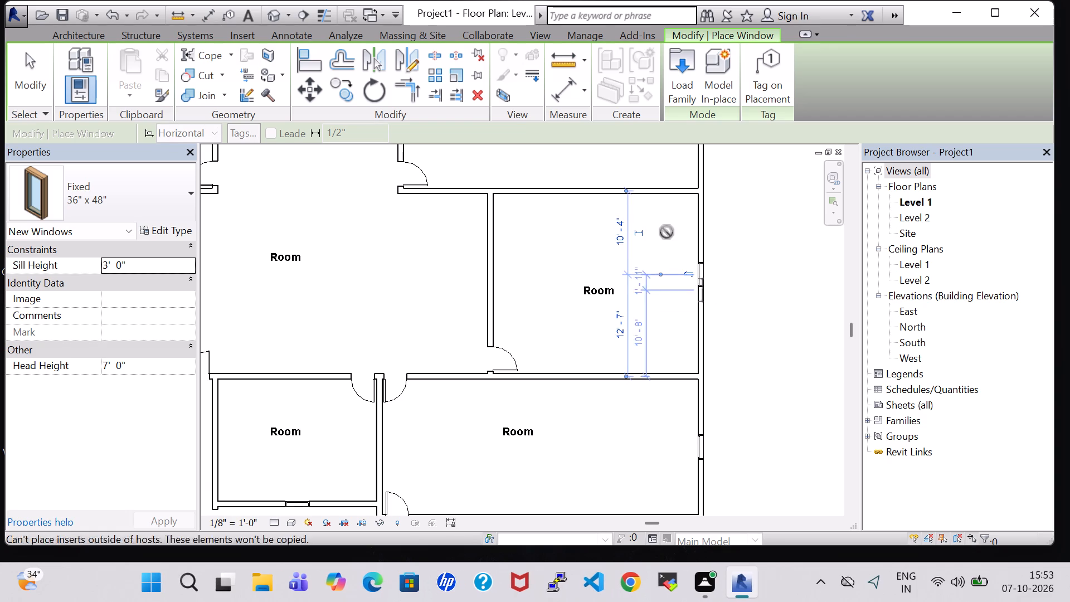
Place windows in the large northeast room: east wall, 16'-5" from the south wall, and north wall, centred at 18'-6 1/2".
scroll(648, 208, up, 2)
middle_drag(648, 208, 625, 431)
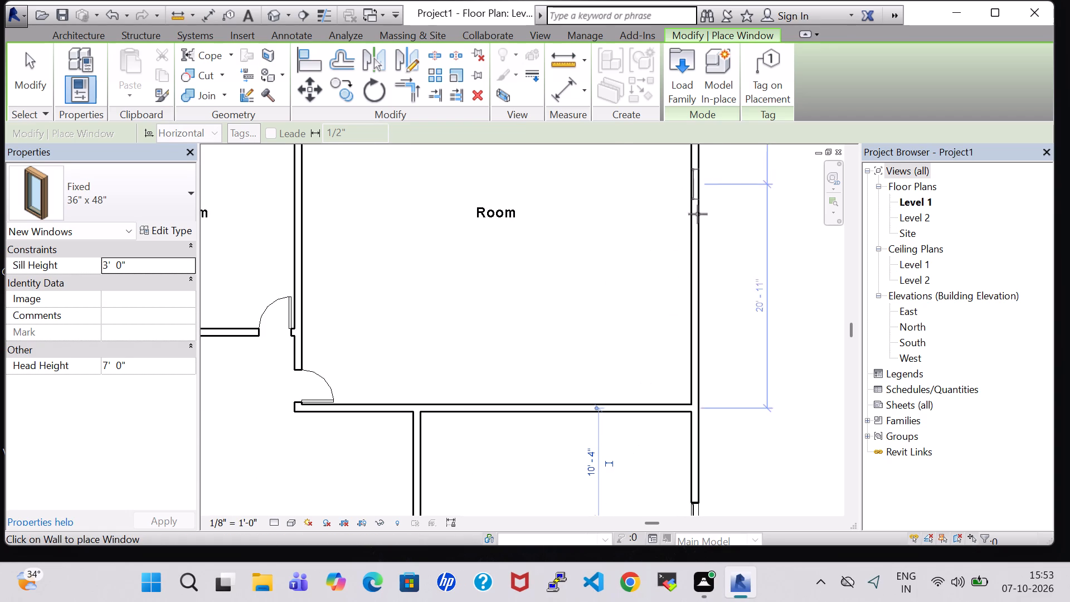
click(704, 232)
scroll(497, 236, down, 5)
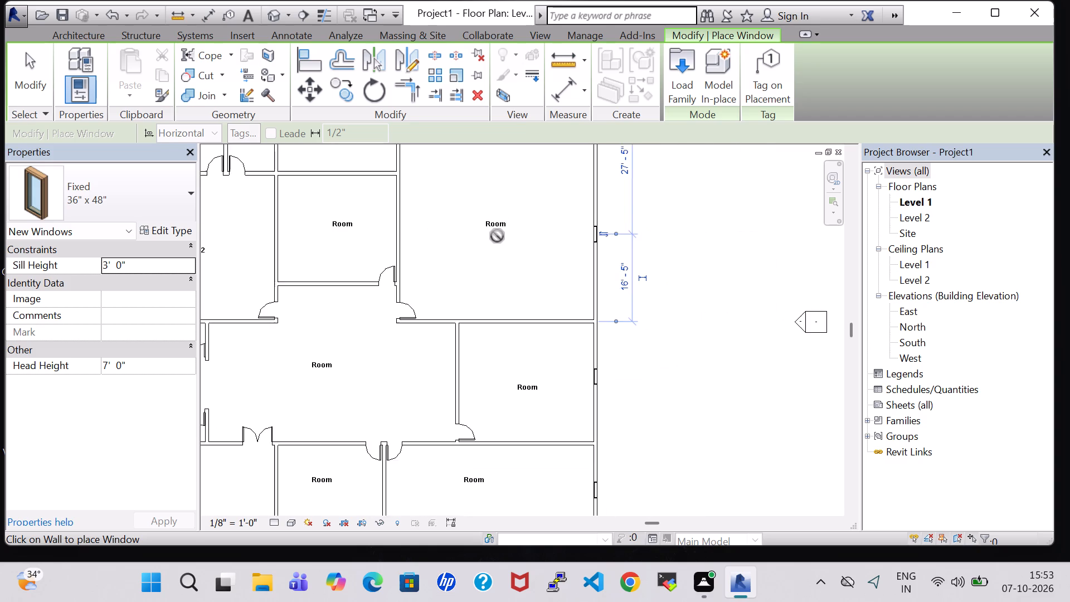
middle_drag(497, 236, 513, 383)
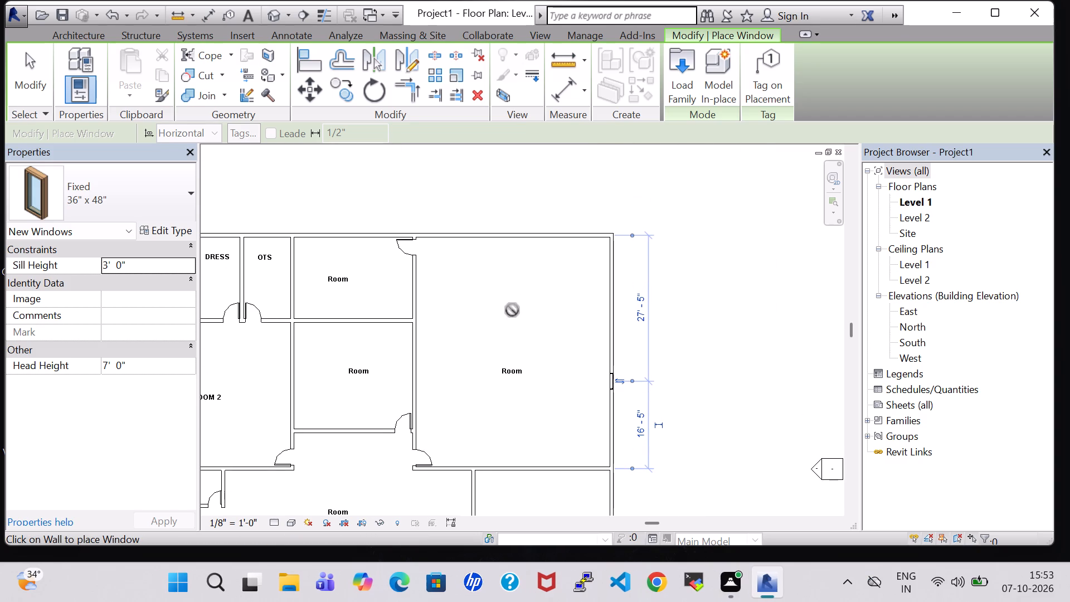
click(509, 241)
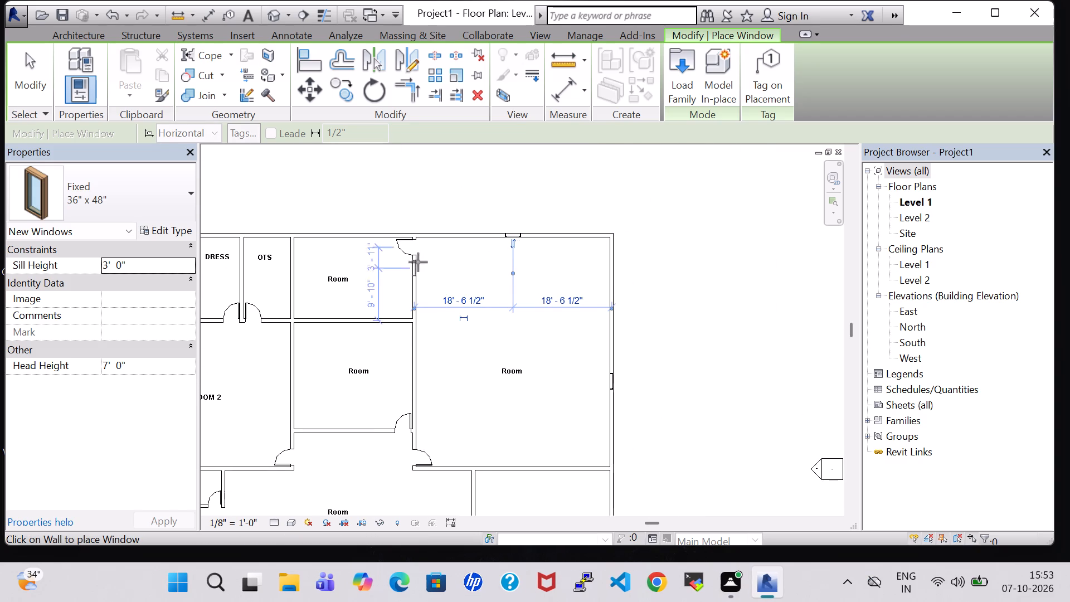
Place centred windows in the north wall of the room east of OTS and in the wall between BEDROOM 2 and the central room.
click(349, 234)
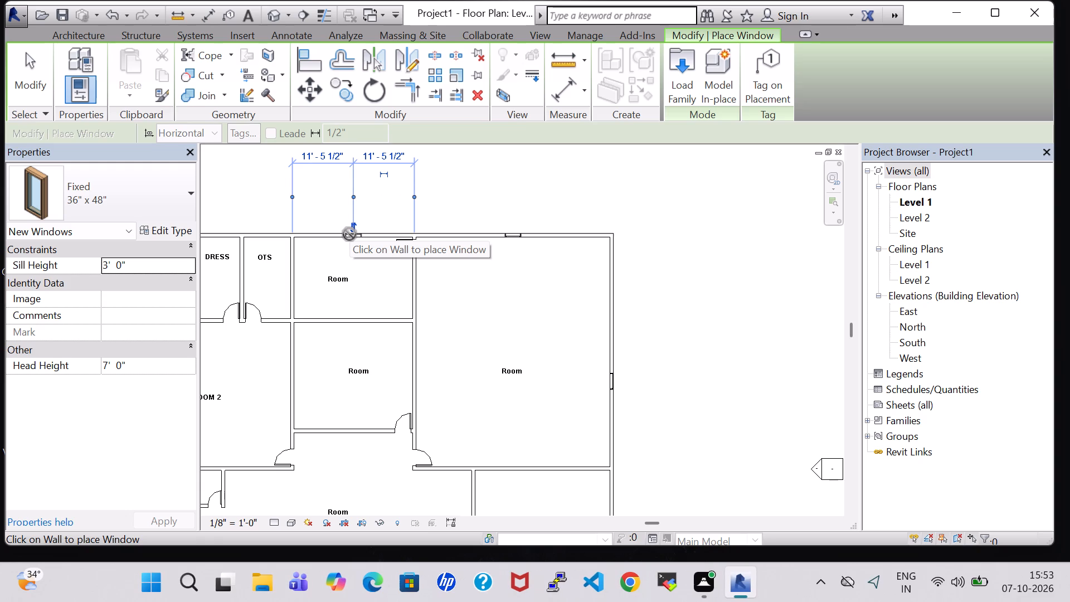
click(289, 375)
scroll(352, 401, down, 1)
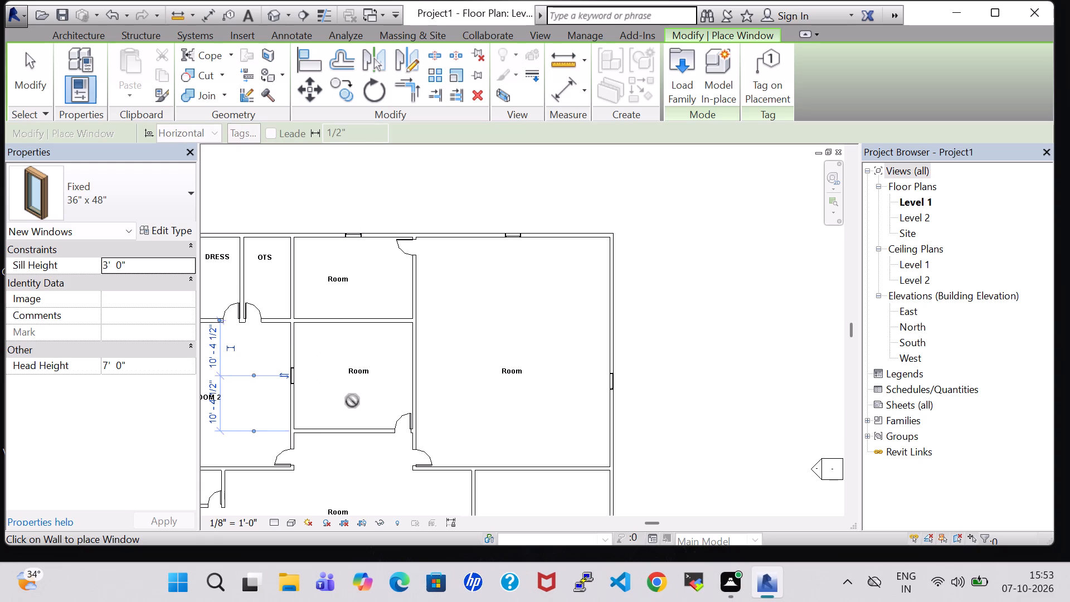
scroll(352, 401, down, 1)
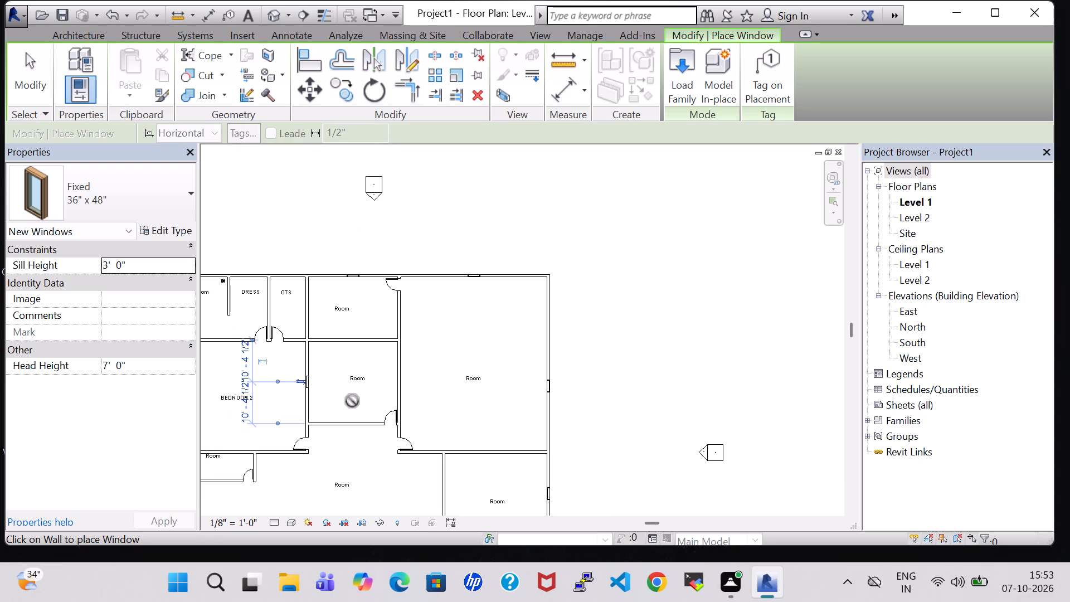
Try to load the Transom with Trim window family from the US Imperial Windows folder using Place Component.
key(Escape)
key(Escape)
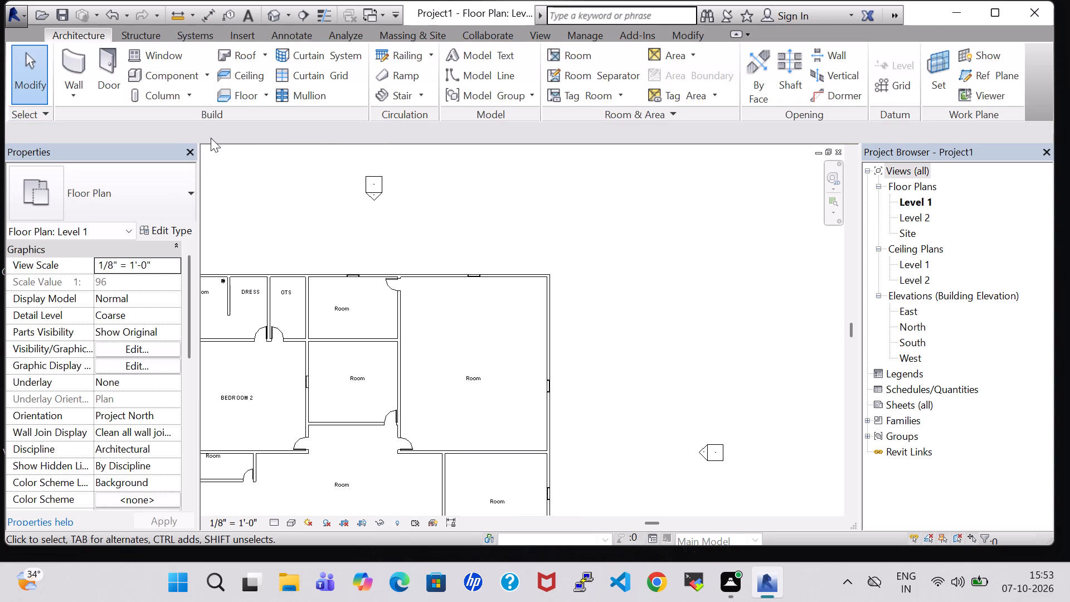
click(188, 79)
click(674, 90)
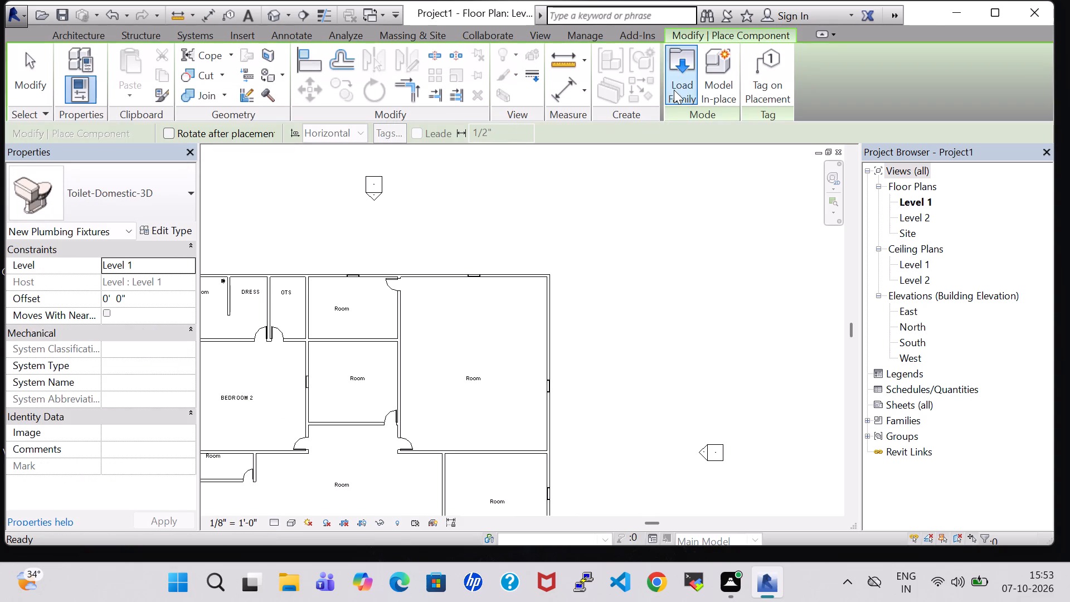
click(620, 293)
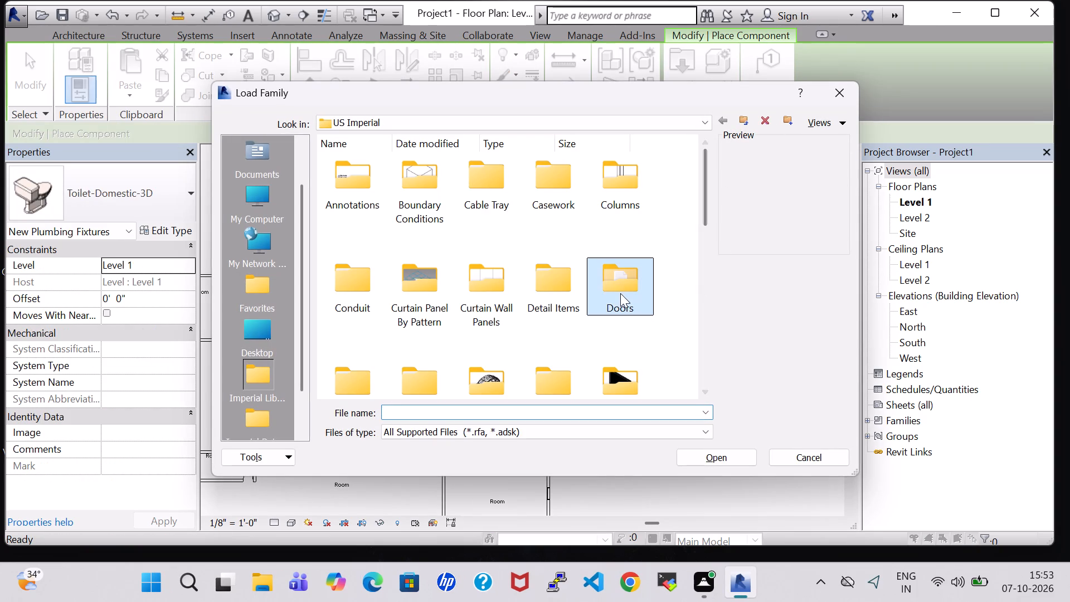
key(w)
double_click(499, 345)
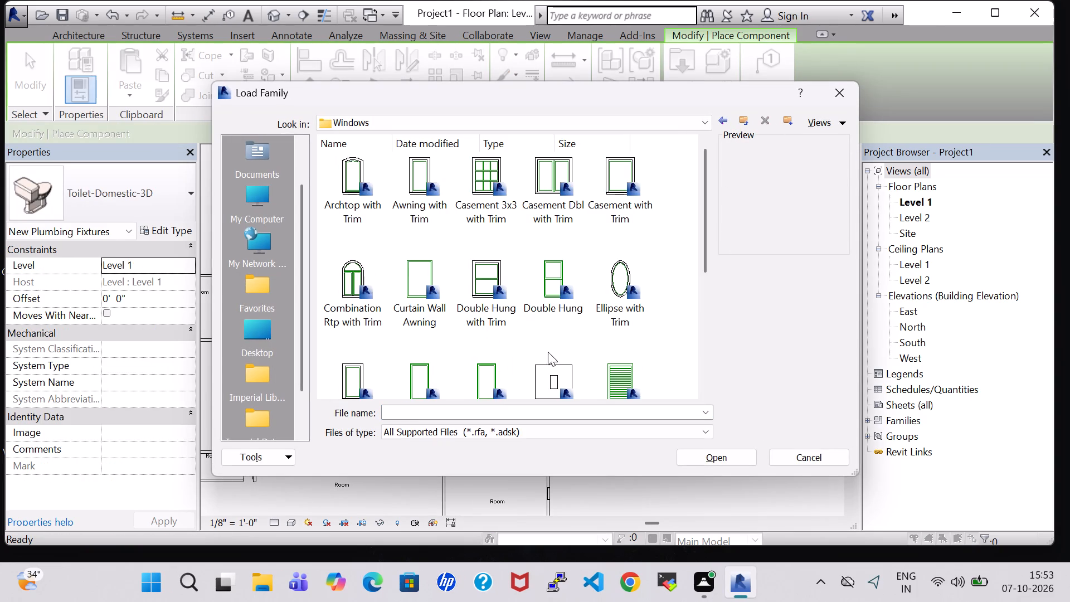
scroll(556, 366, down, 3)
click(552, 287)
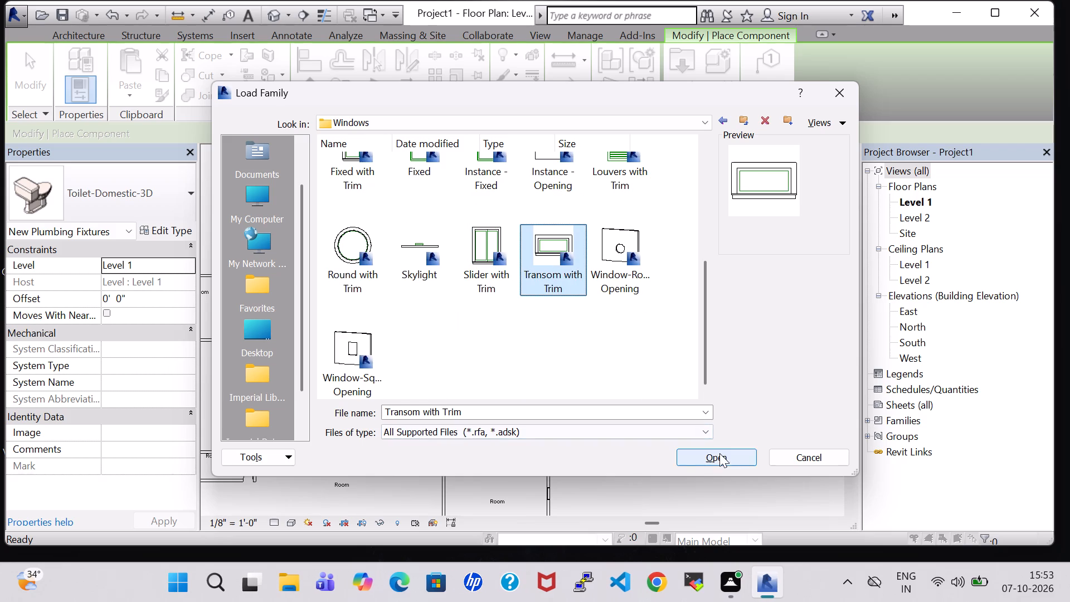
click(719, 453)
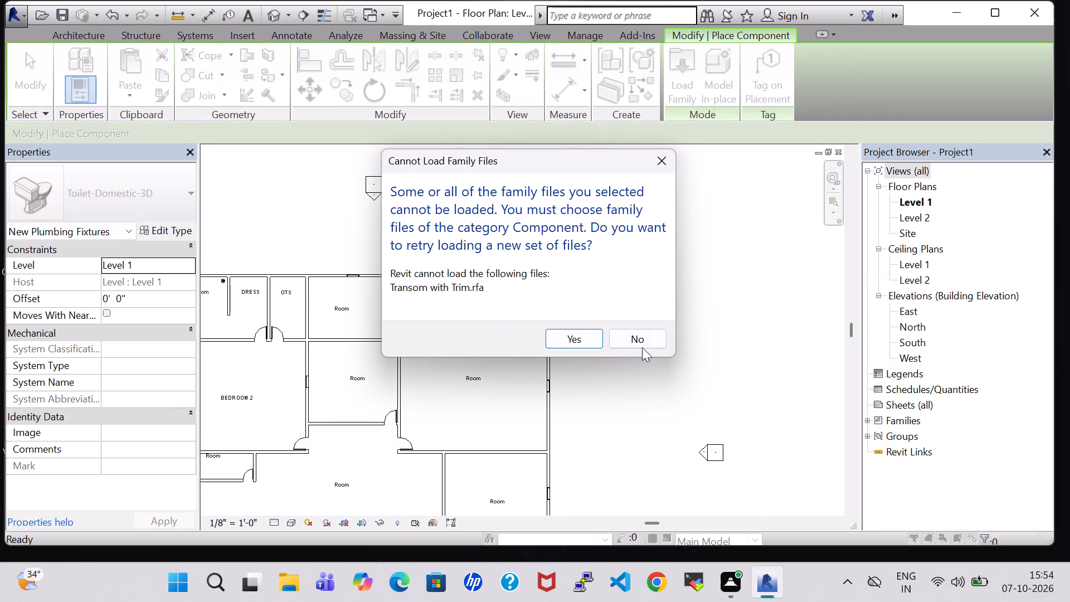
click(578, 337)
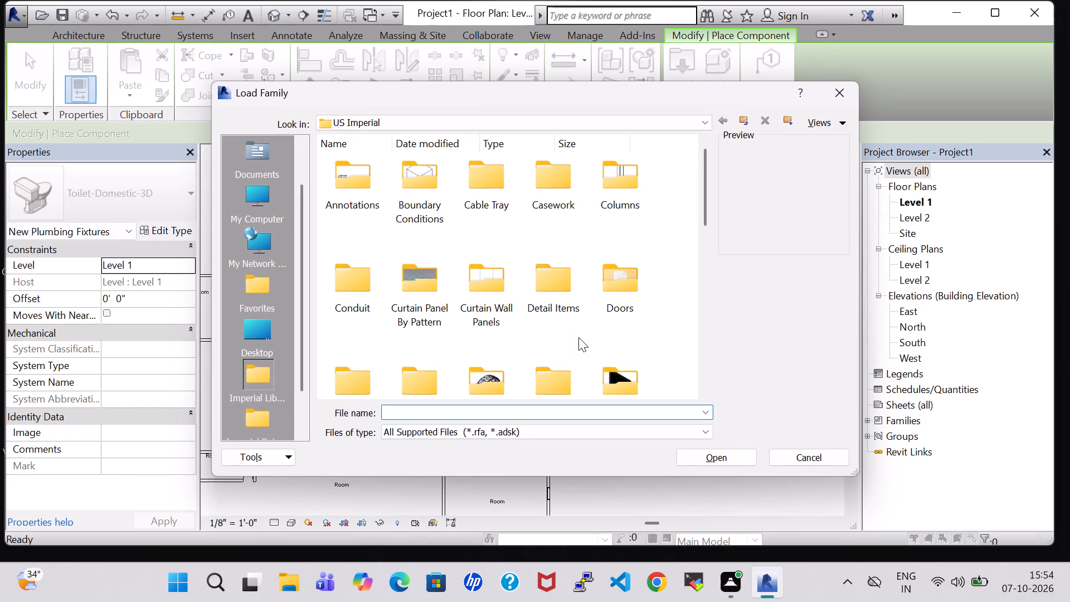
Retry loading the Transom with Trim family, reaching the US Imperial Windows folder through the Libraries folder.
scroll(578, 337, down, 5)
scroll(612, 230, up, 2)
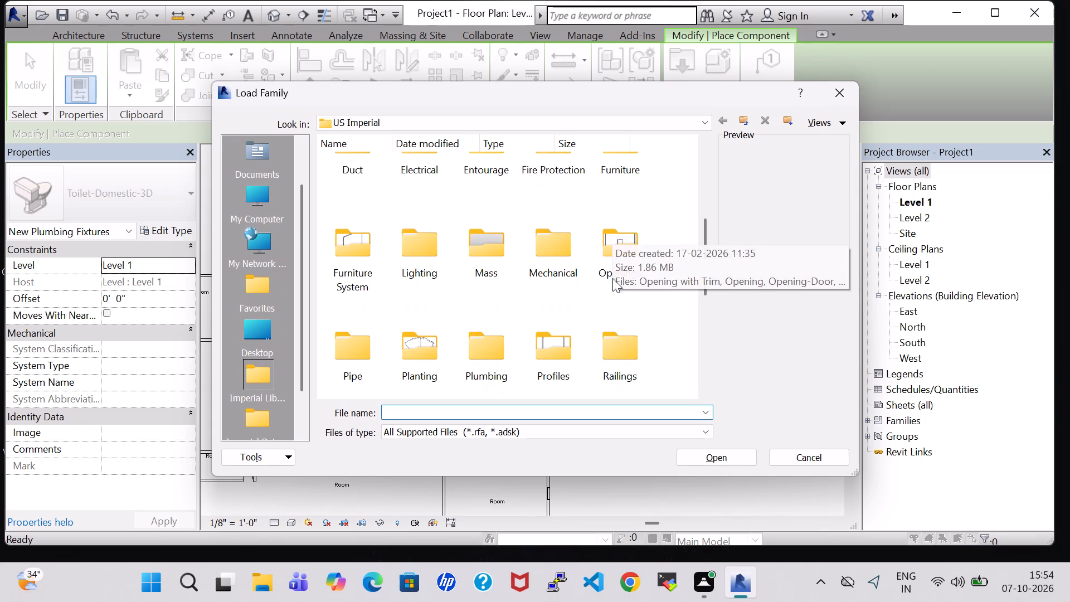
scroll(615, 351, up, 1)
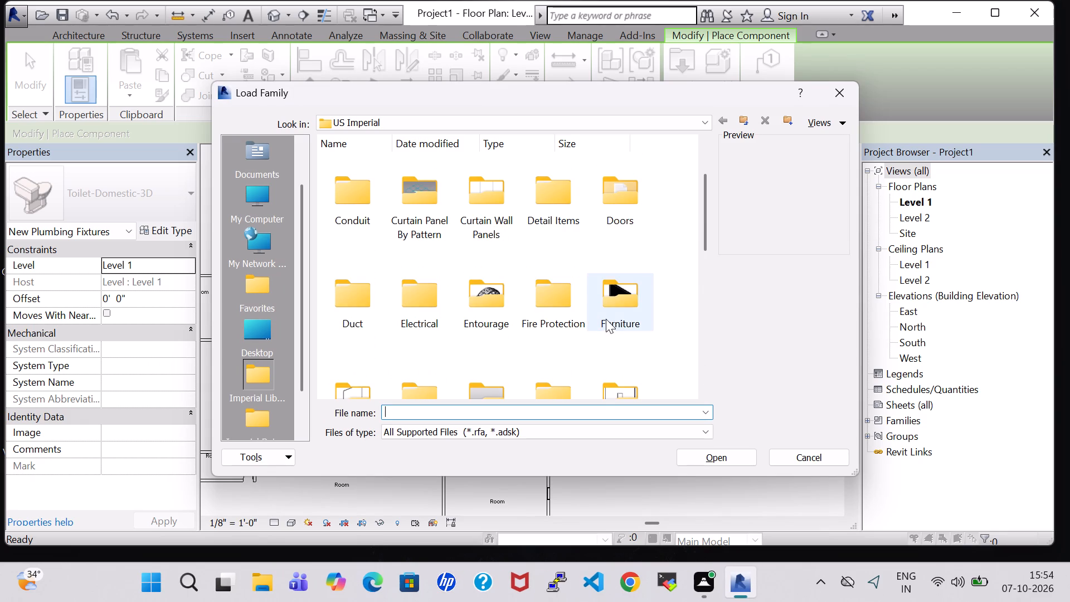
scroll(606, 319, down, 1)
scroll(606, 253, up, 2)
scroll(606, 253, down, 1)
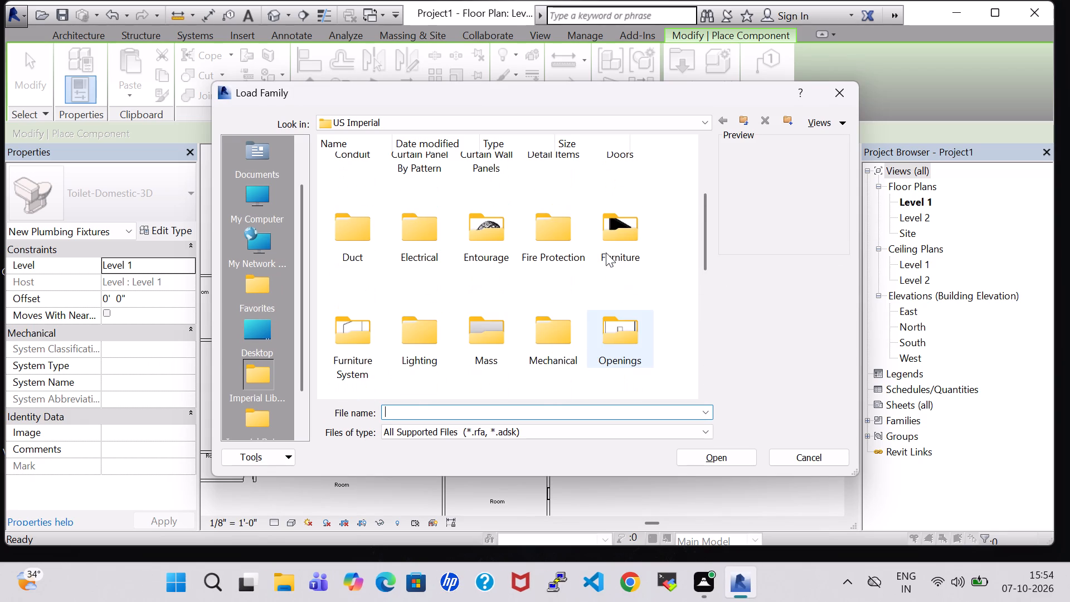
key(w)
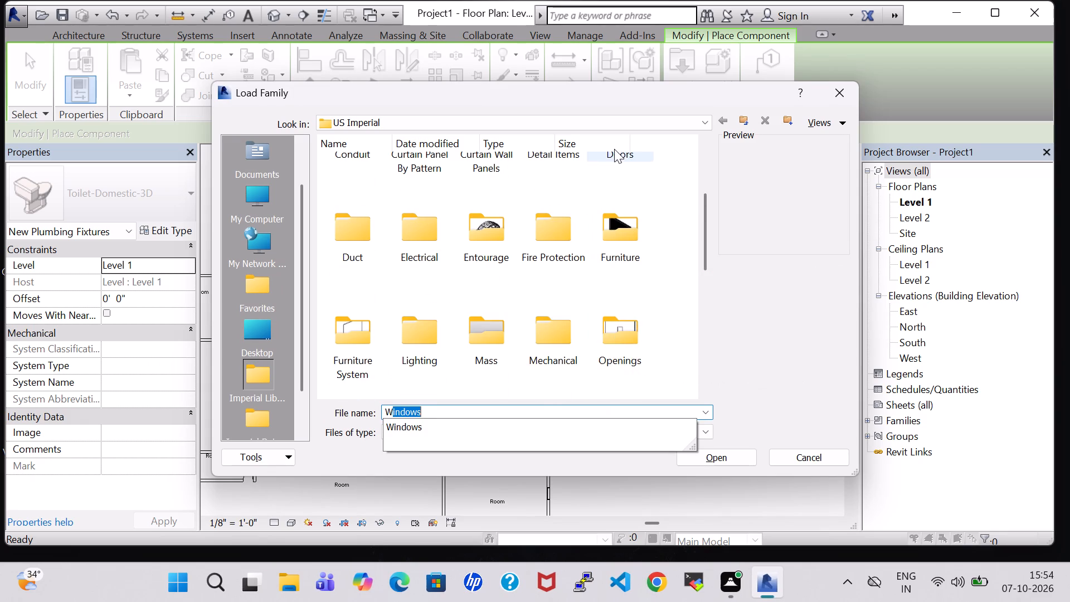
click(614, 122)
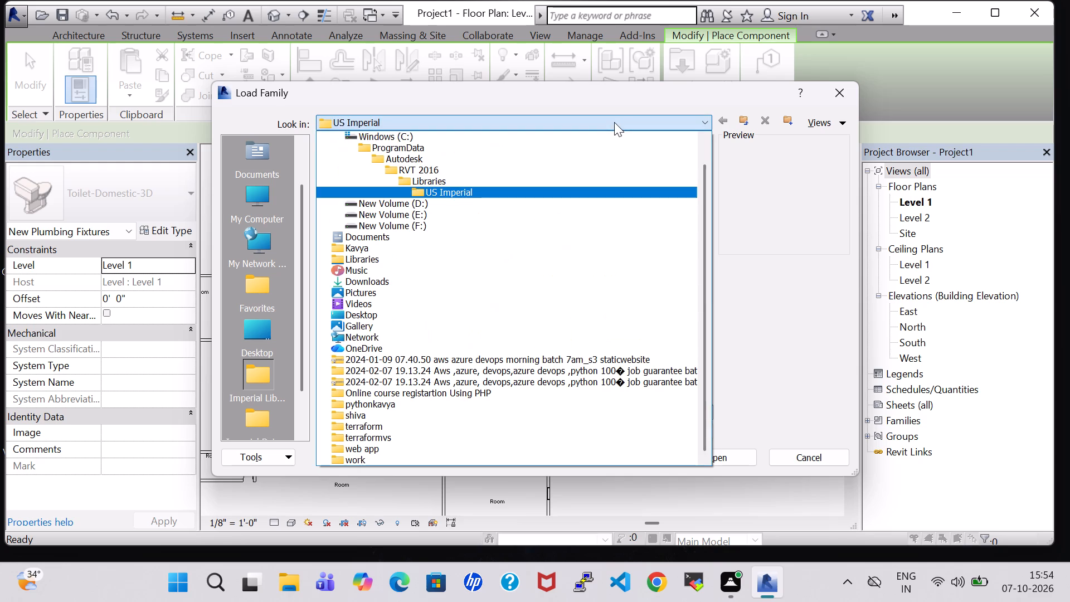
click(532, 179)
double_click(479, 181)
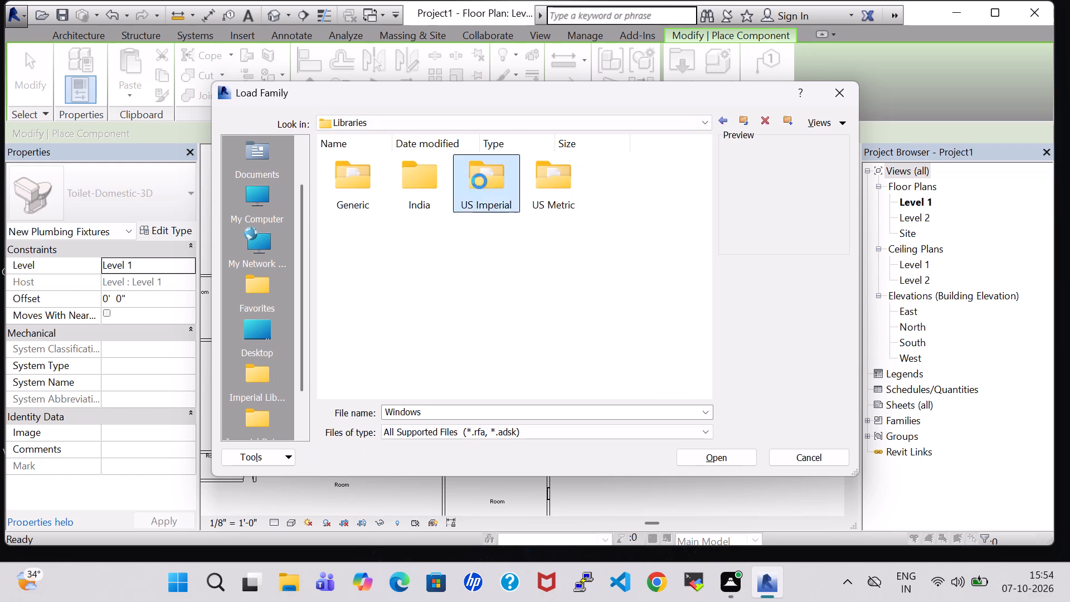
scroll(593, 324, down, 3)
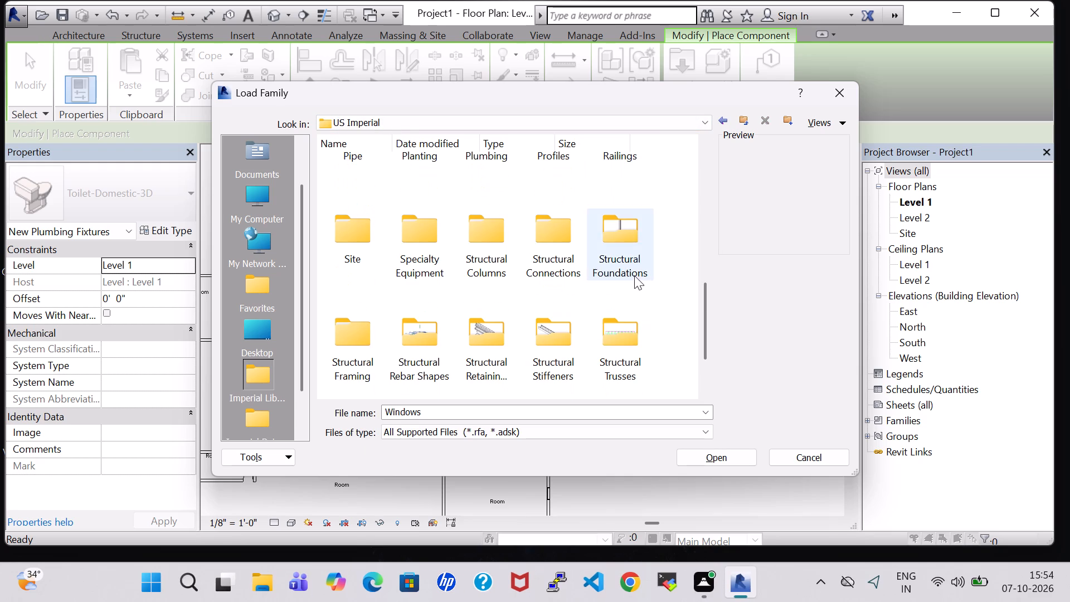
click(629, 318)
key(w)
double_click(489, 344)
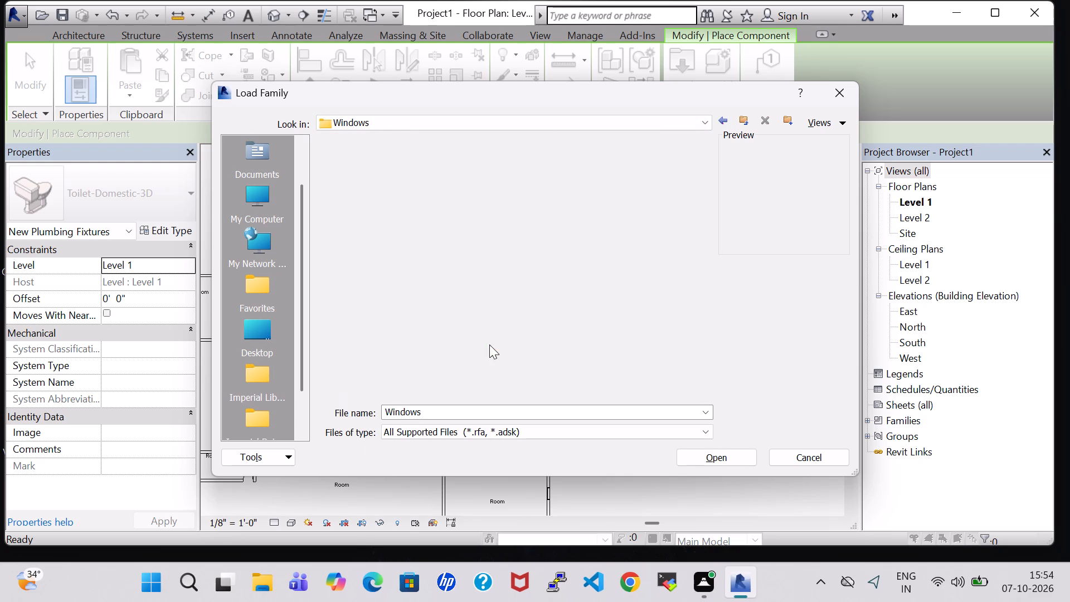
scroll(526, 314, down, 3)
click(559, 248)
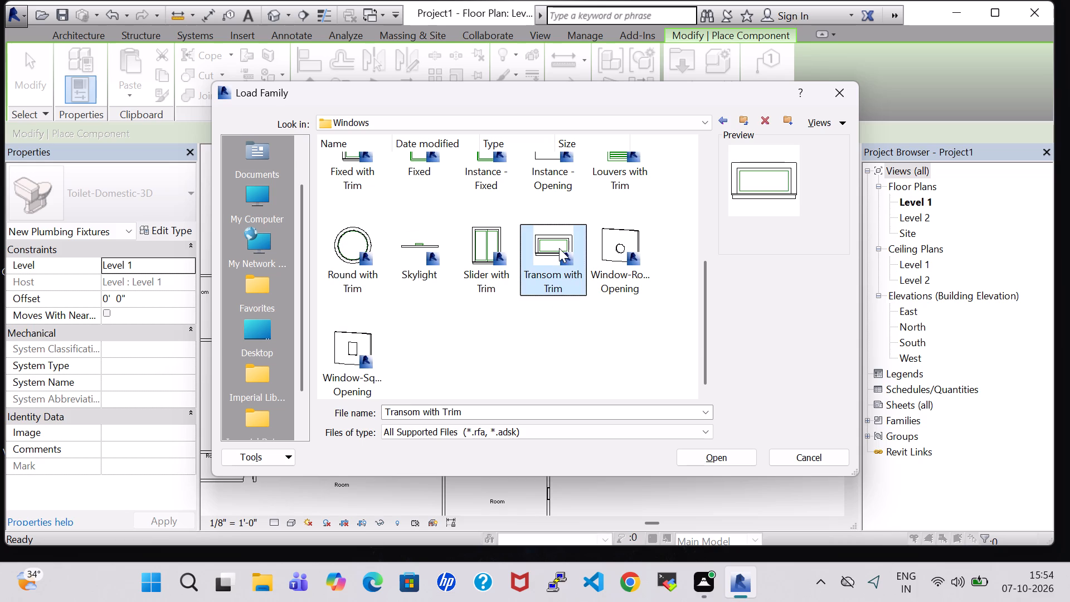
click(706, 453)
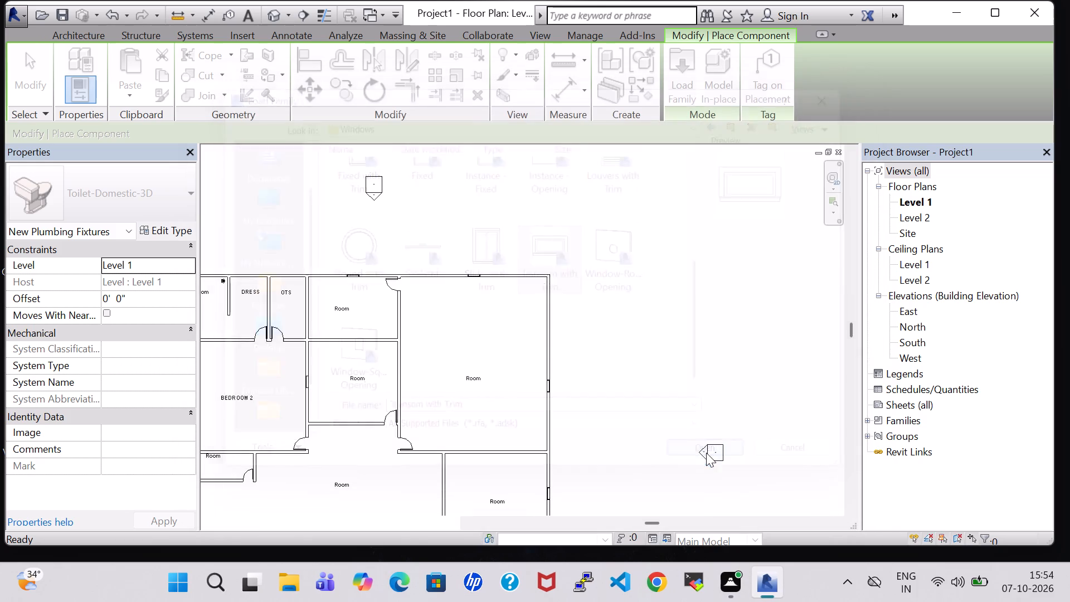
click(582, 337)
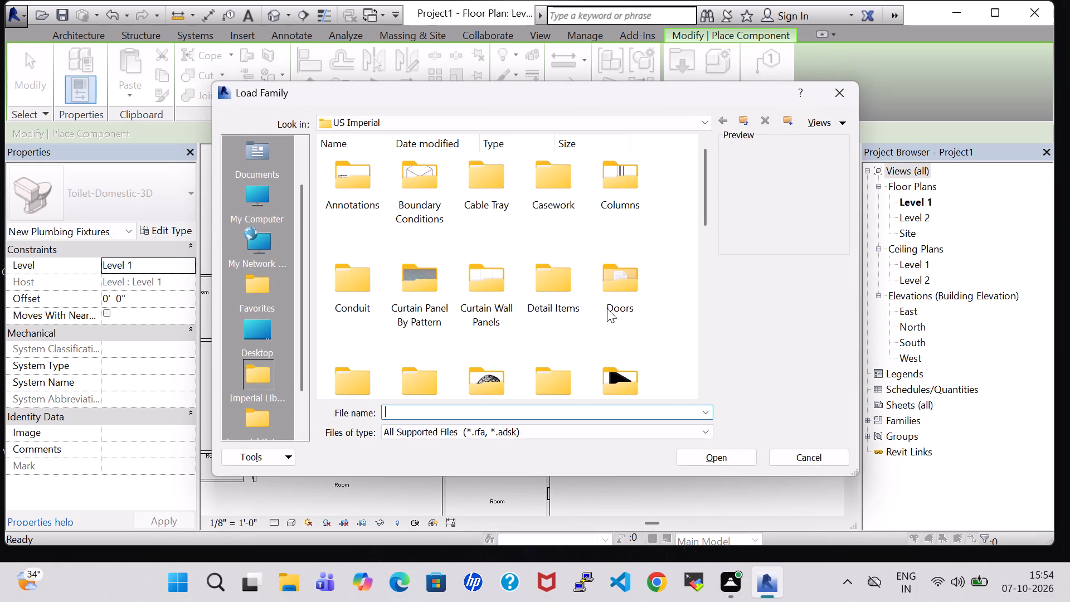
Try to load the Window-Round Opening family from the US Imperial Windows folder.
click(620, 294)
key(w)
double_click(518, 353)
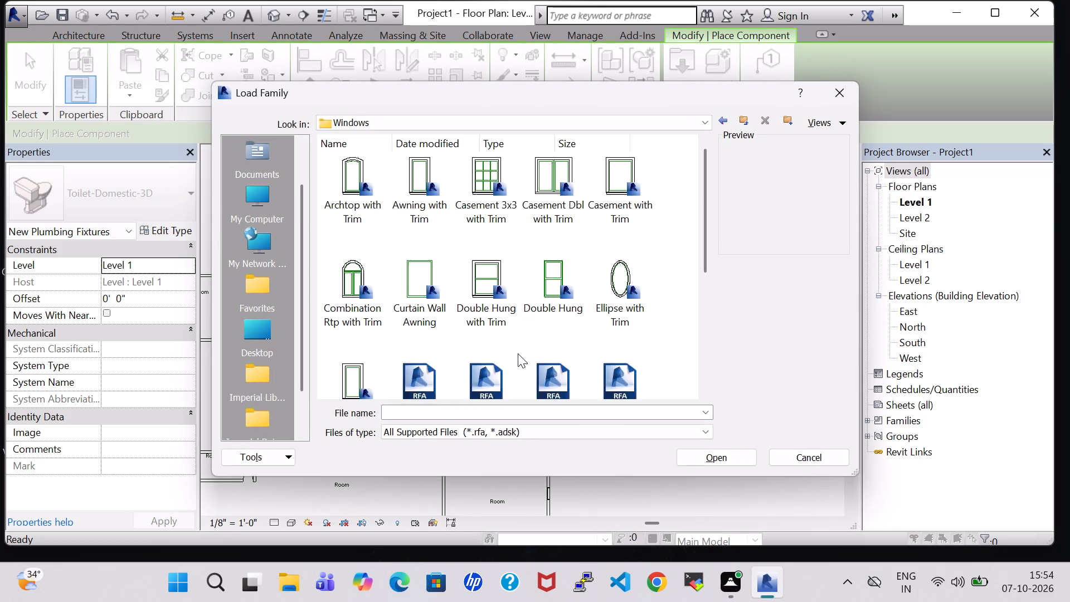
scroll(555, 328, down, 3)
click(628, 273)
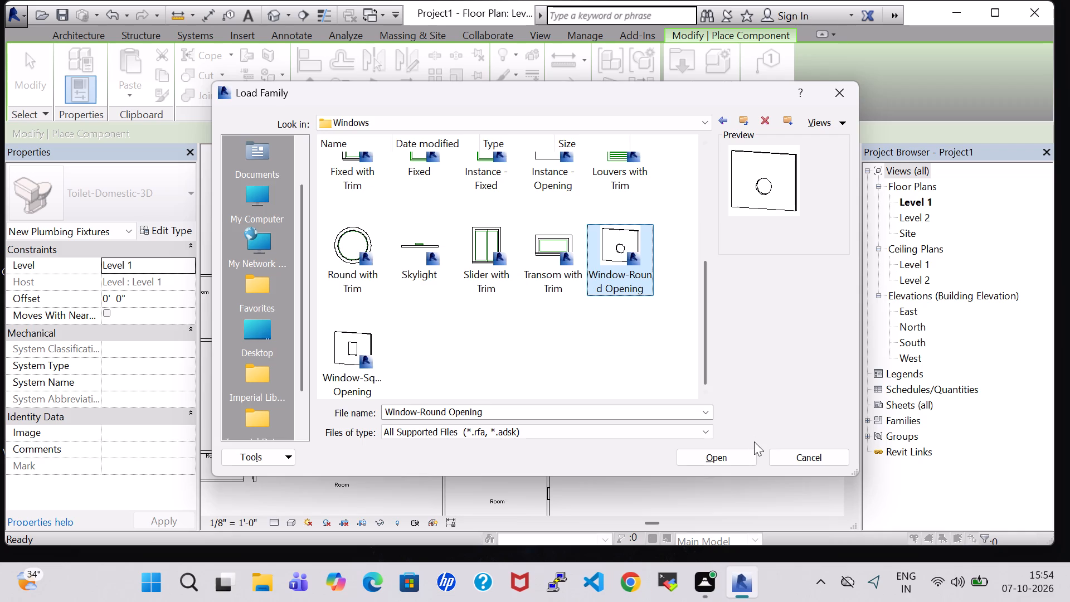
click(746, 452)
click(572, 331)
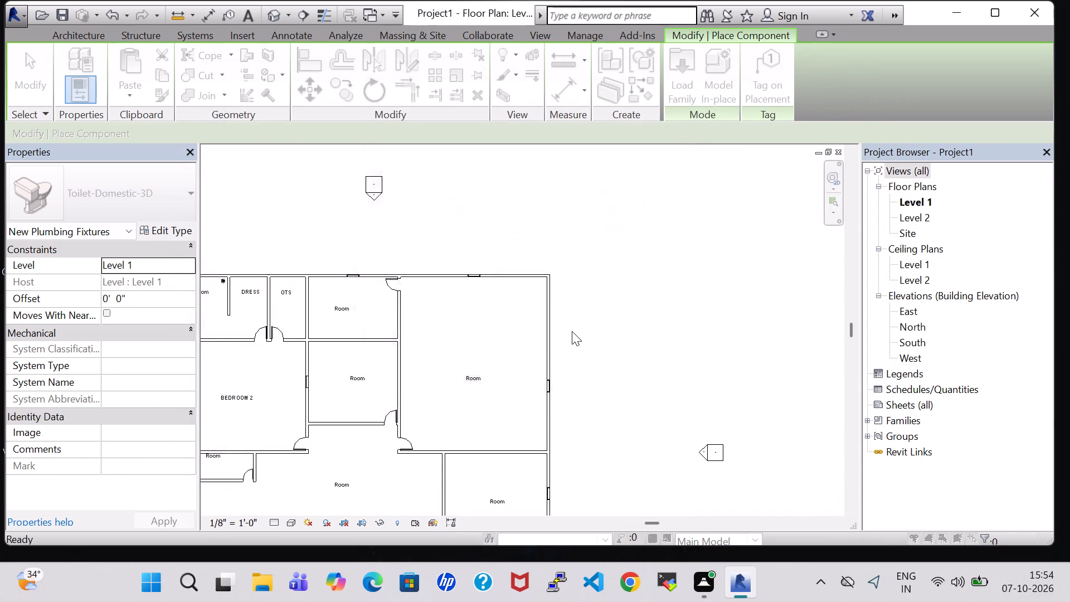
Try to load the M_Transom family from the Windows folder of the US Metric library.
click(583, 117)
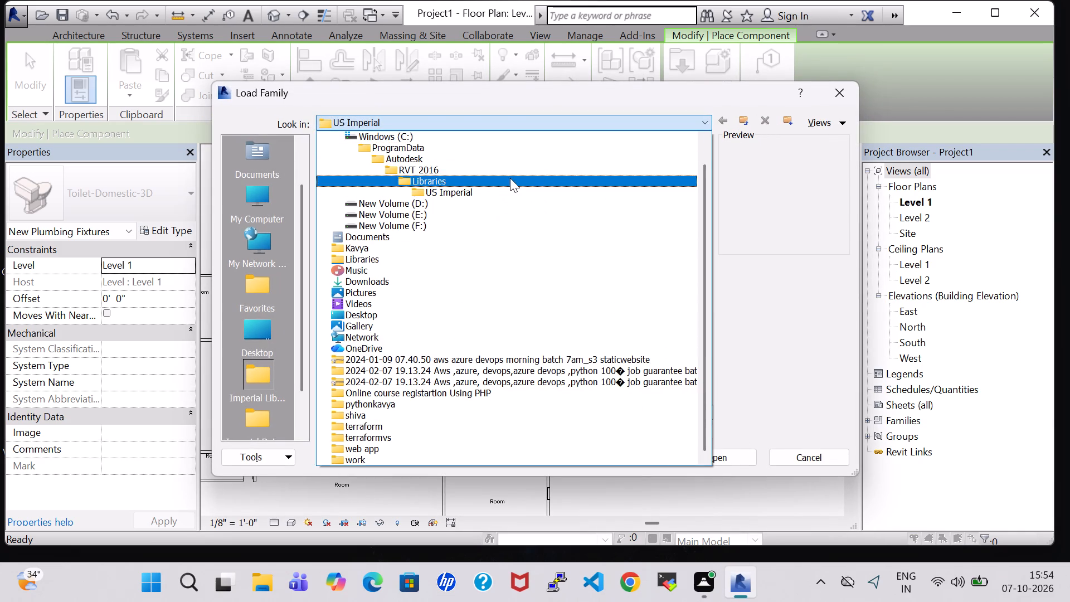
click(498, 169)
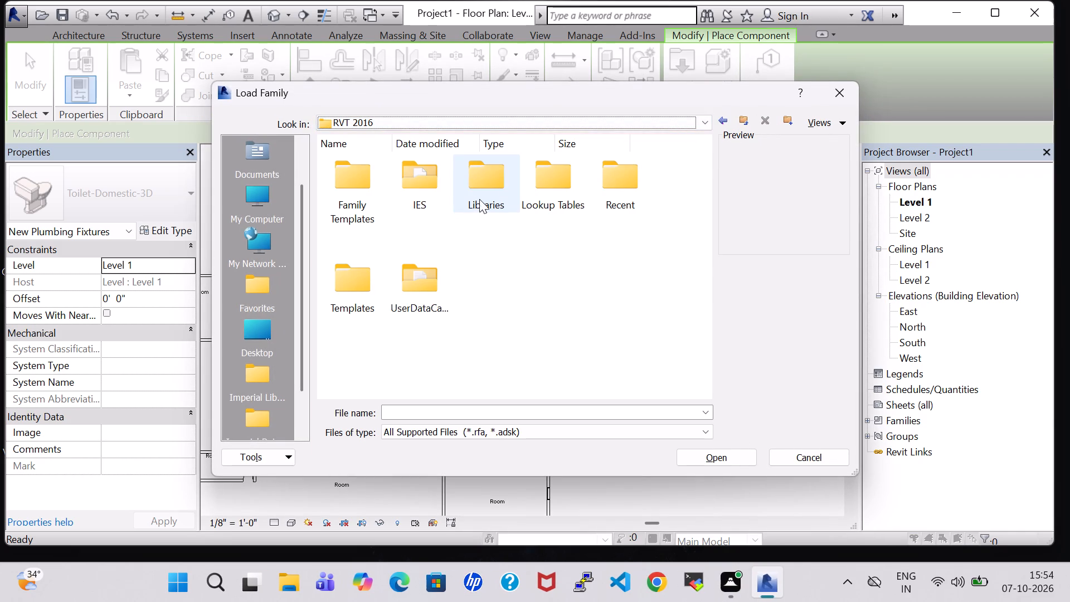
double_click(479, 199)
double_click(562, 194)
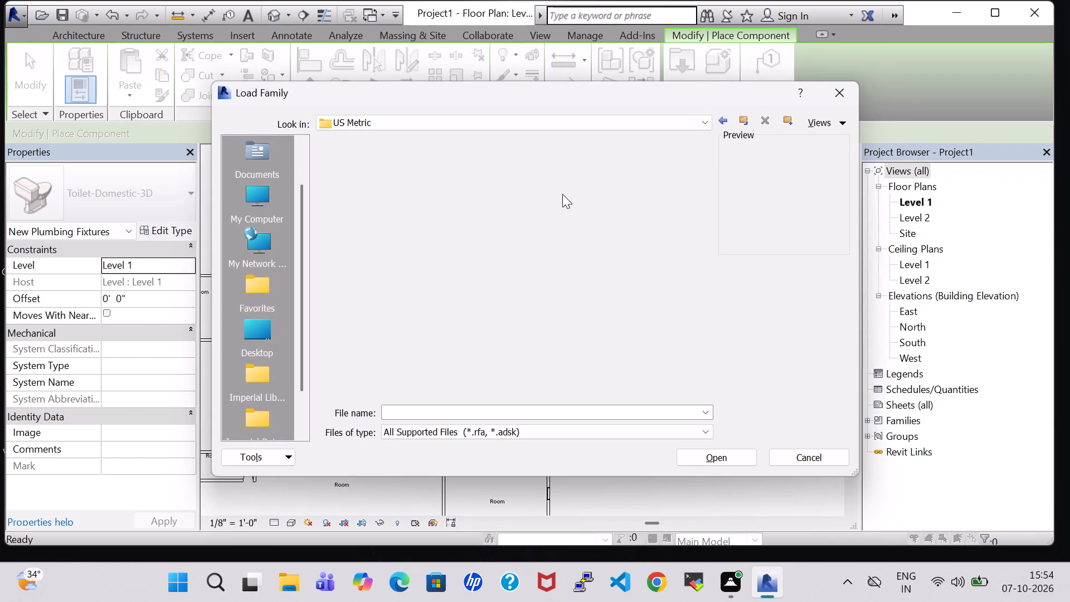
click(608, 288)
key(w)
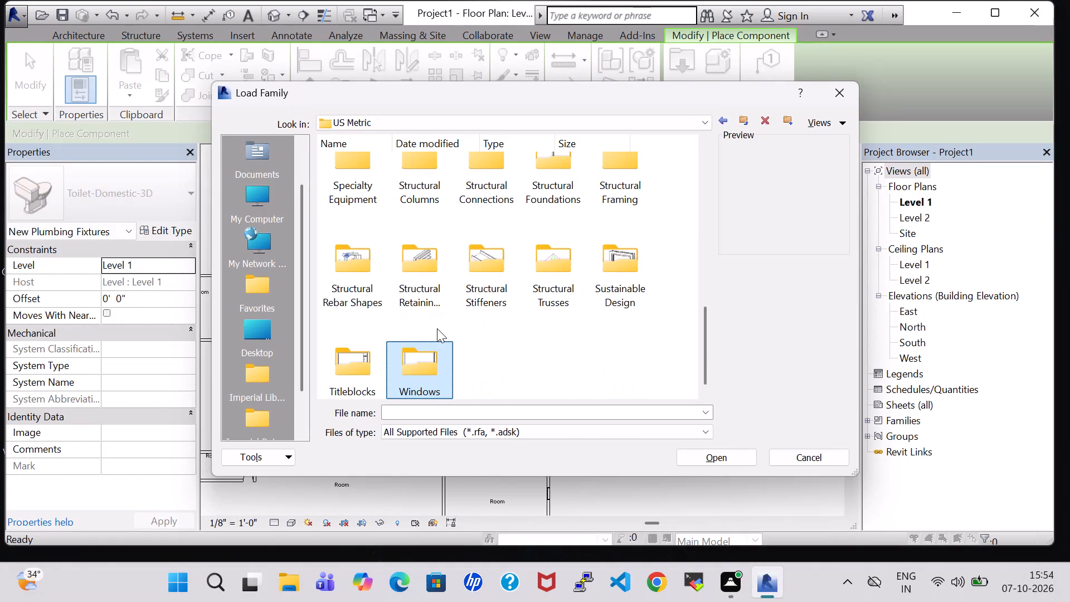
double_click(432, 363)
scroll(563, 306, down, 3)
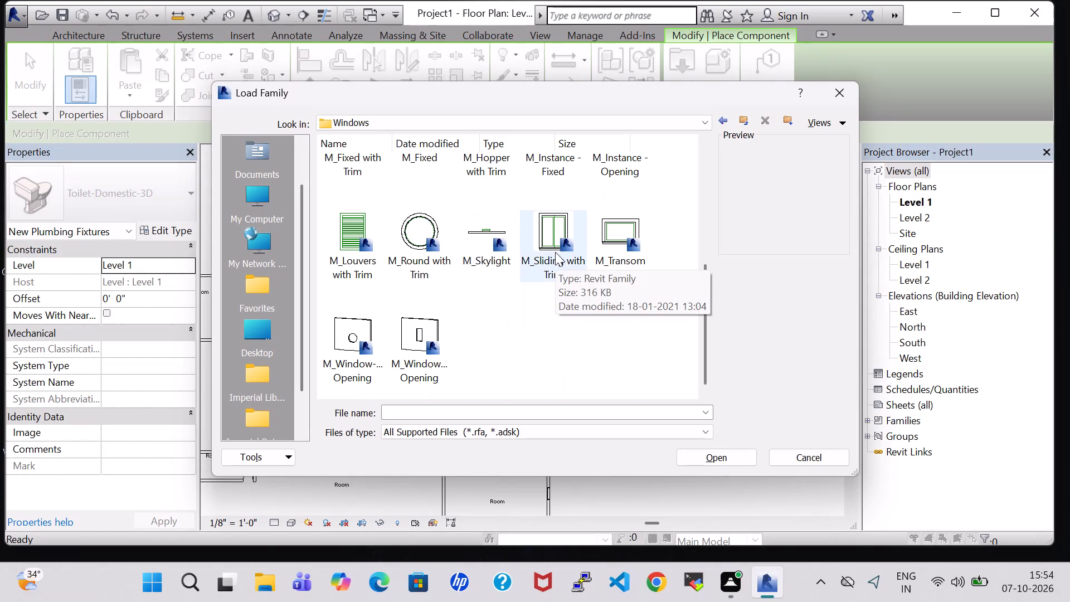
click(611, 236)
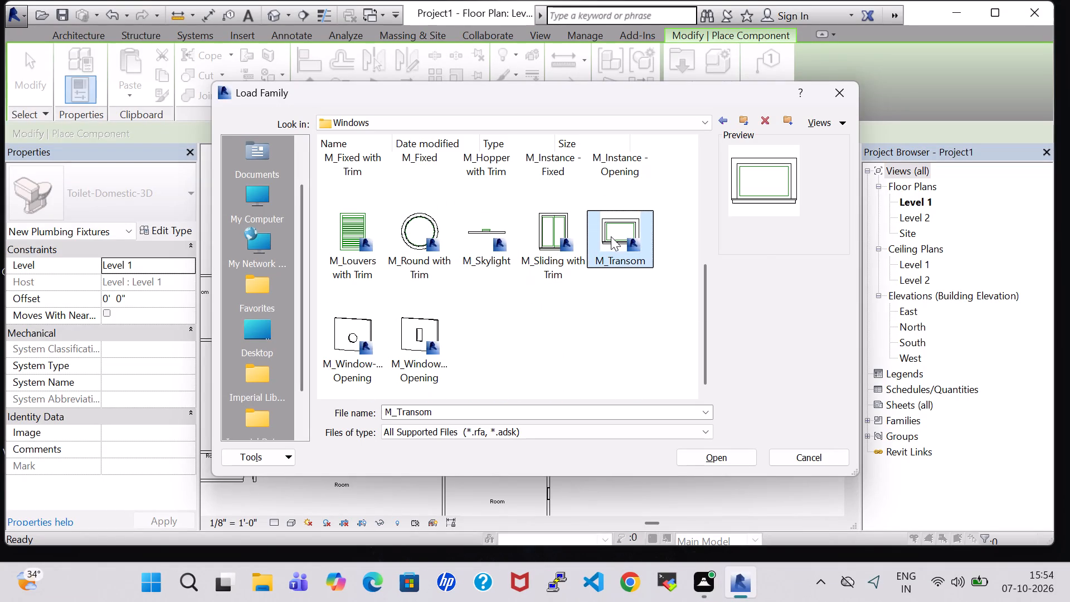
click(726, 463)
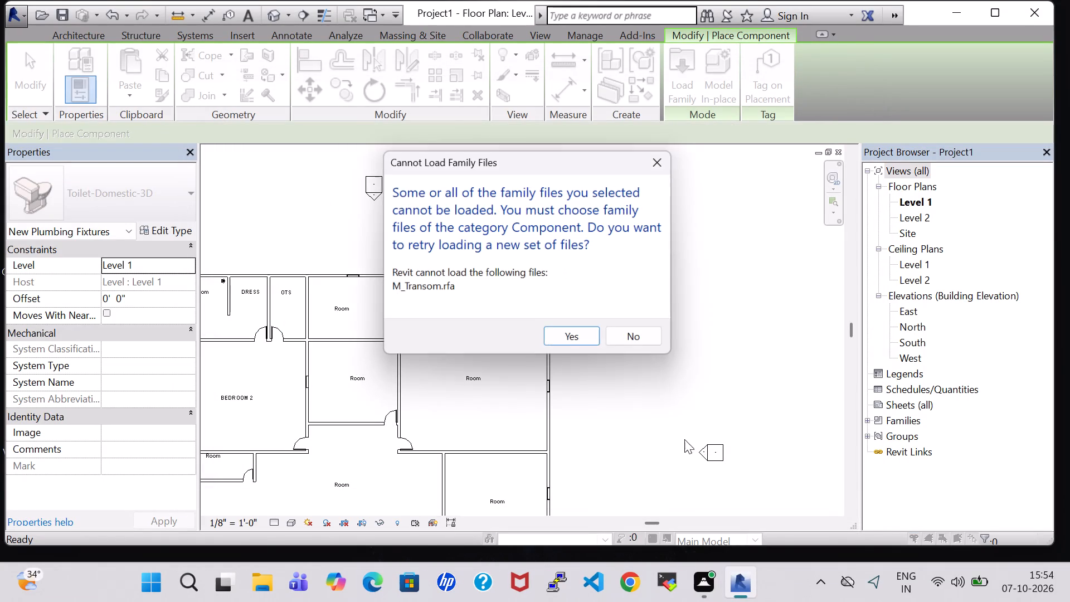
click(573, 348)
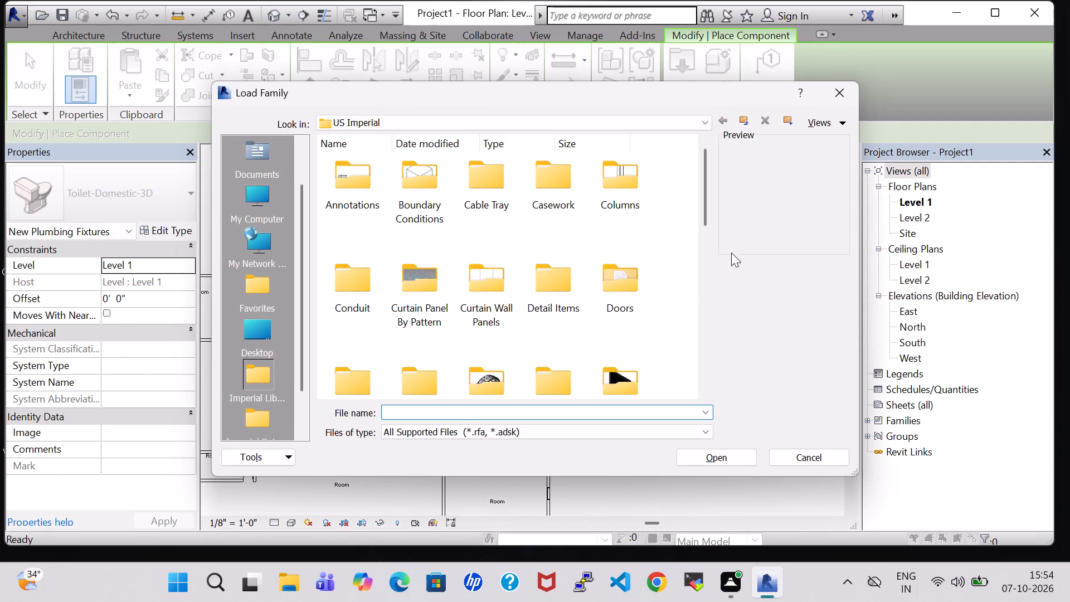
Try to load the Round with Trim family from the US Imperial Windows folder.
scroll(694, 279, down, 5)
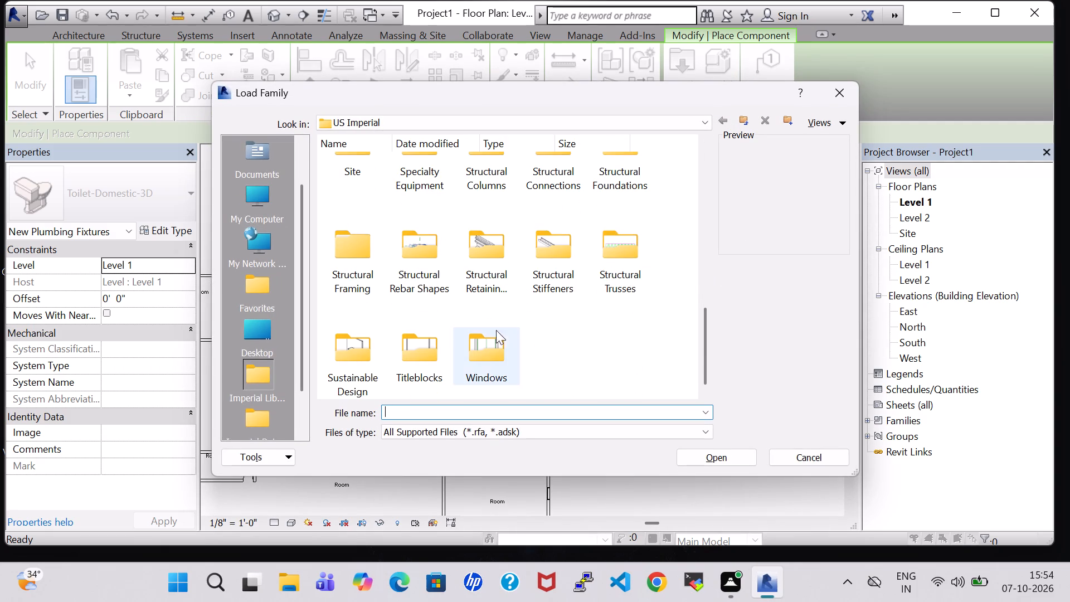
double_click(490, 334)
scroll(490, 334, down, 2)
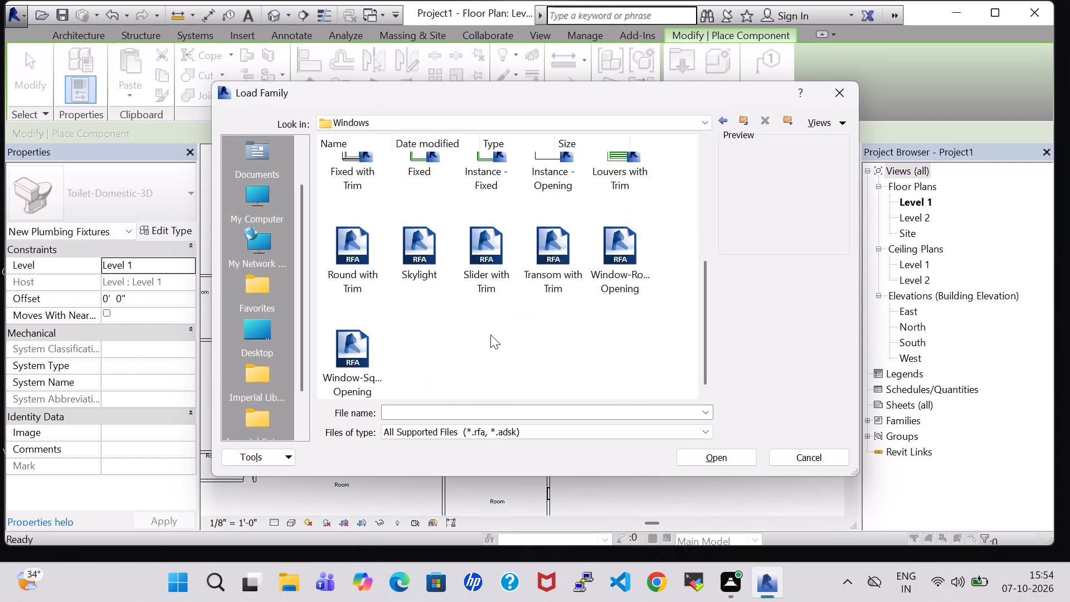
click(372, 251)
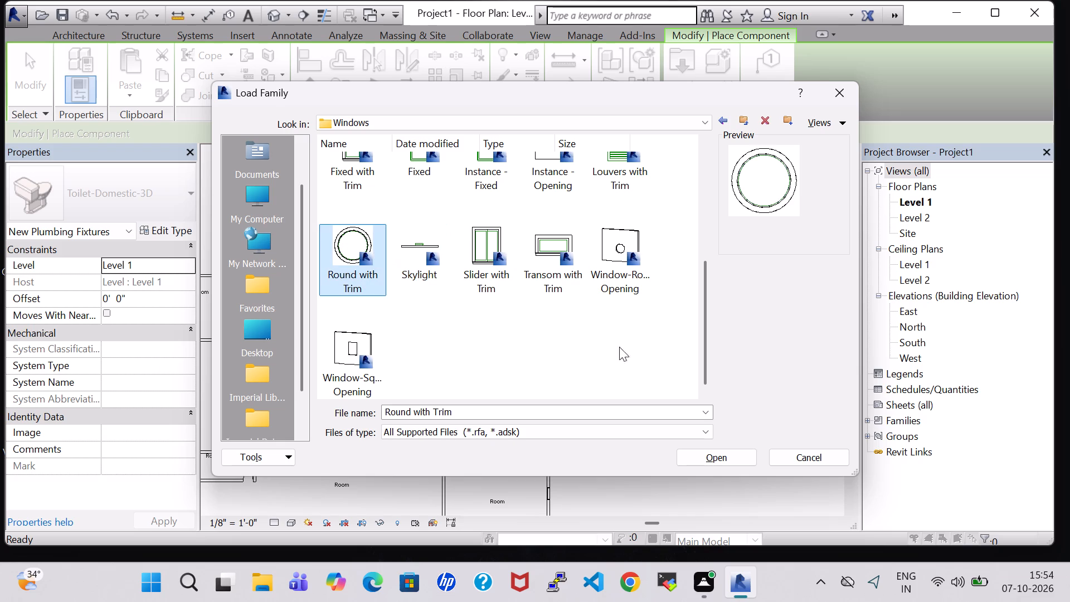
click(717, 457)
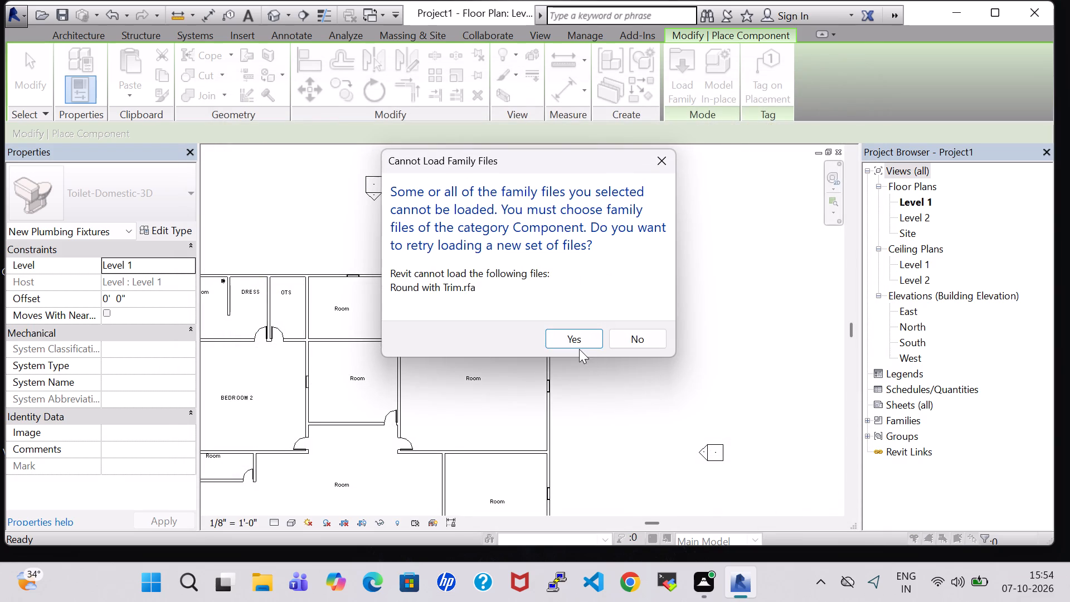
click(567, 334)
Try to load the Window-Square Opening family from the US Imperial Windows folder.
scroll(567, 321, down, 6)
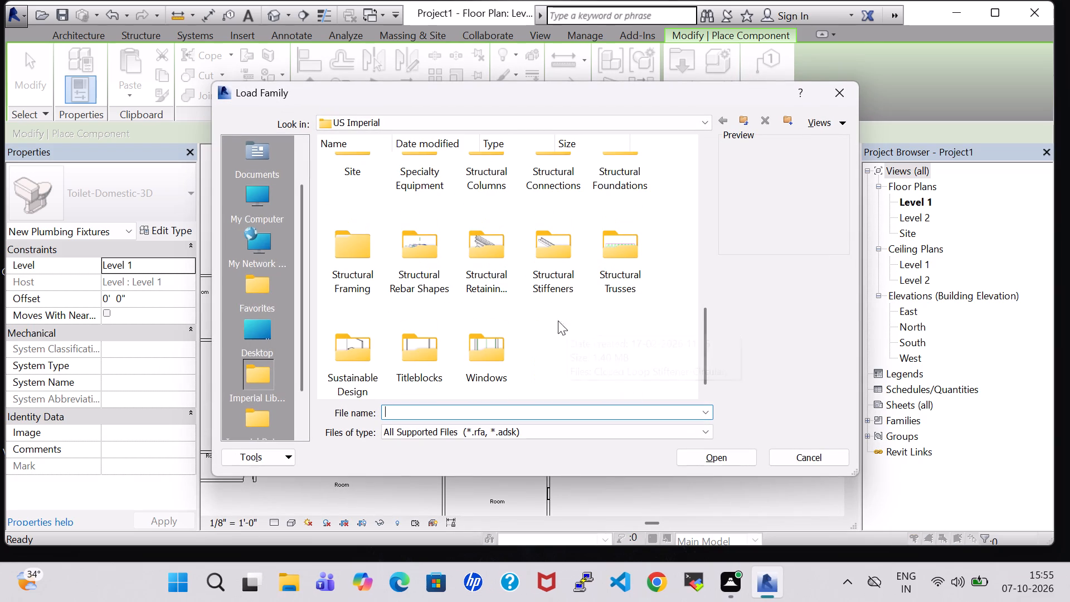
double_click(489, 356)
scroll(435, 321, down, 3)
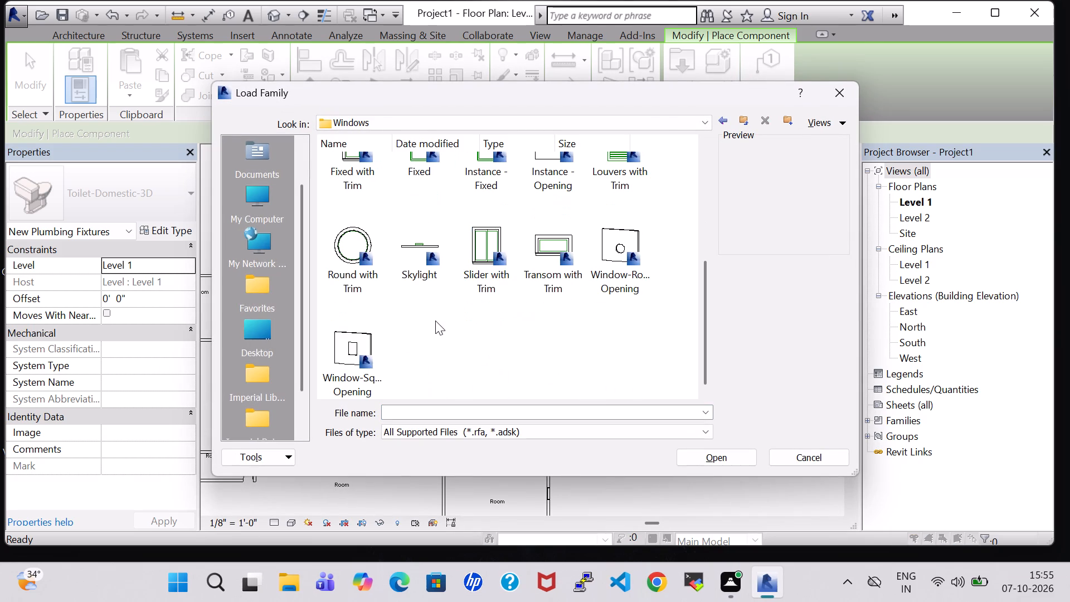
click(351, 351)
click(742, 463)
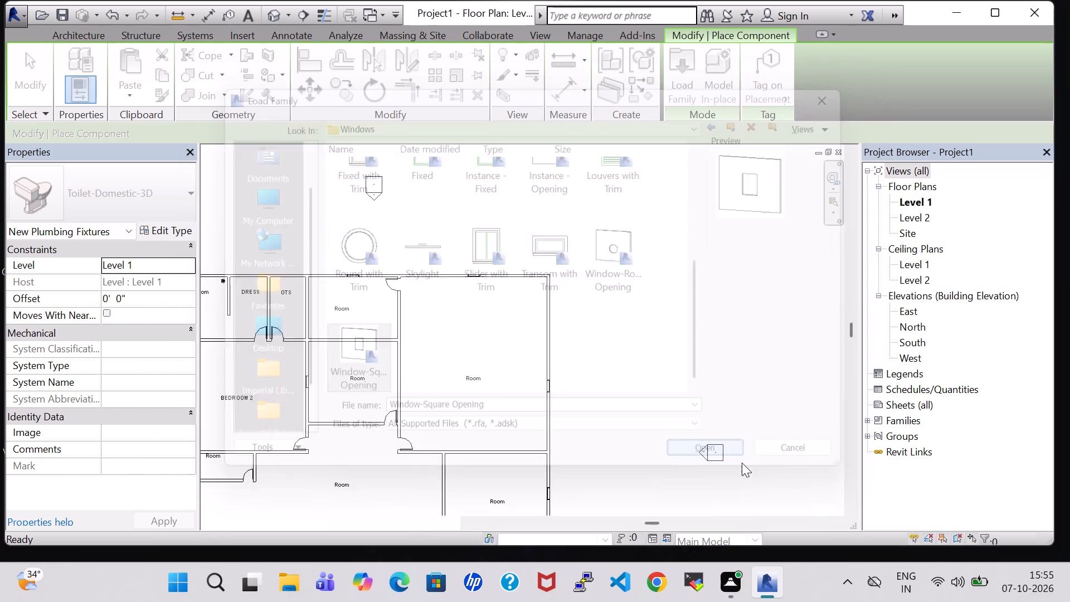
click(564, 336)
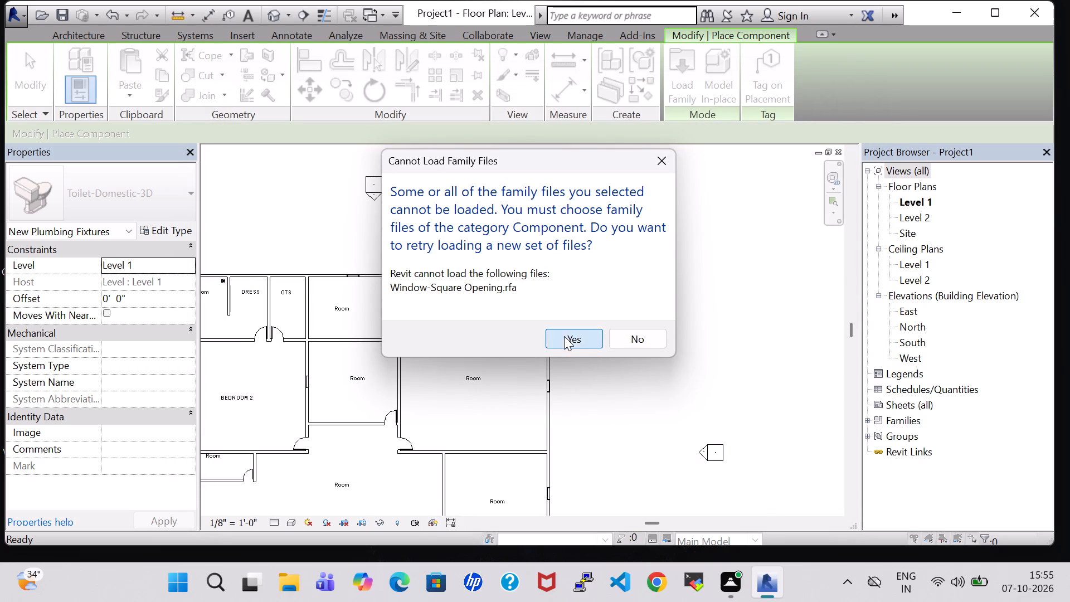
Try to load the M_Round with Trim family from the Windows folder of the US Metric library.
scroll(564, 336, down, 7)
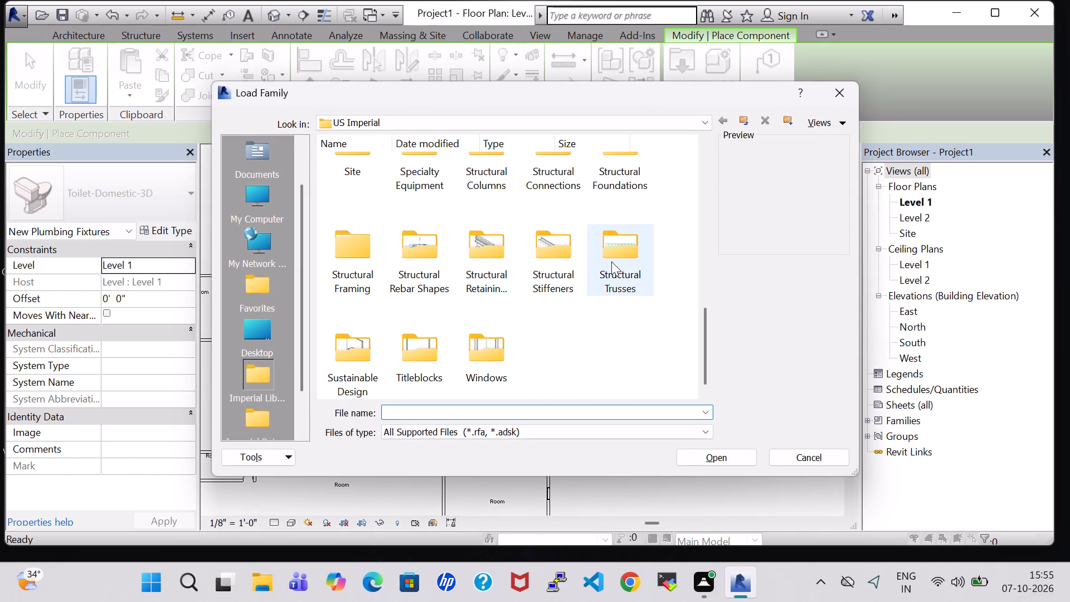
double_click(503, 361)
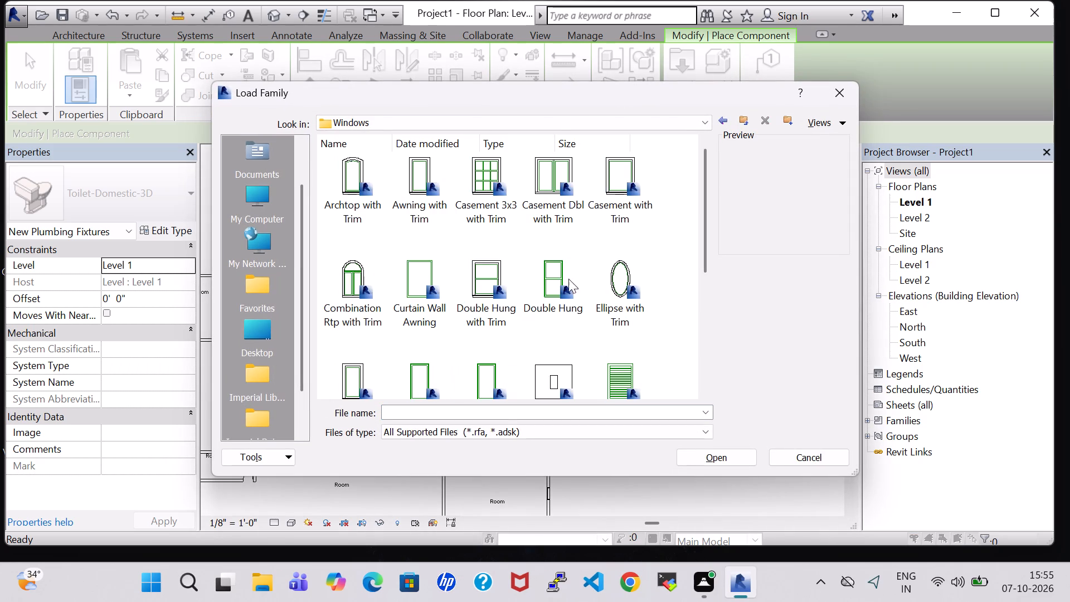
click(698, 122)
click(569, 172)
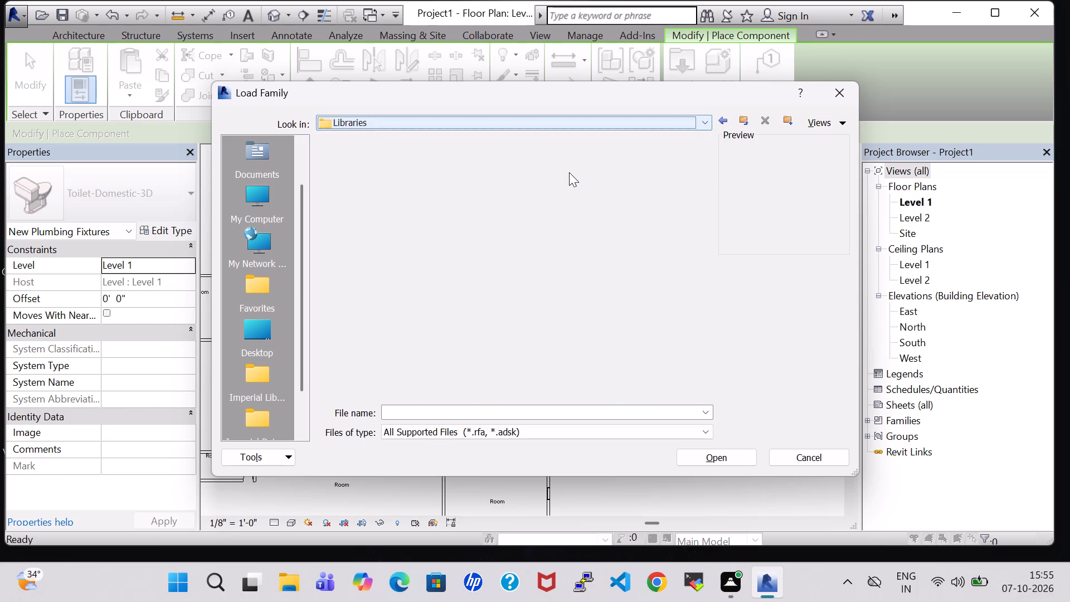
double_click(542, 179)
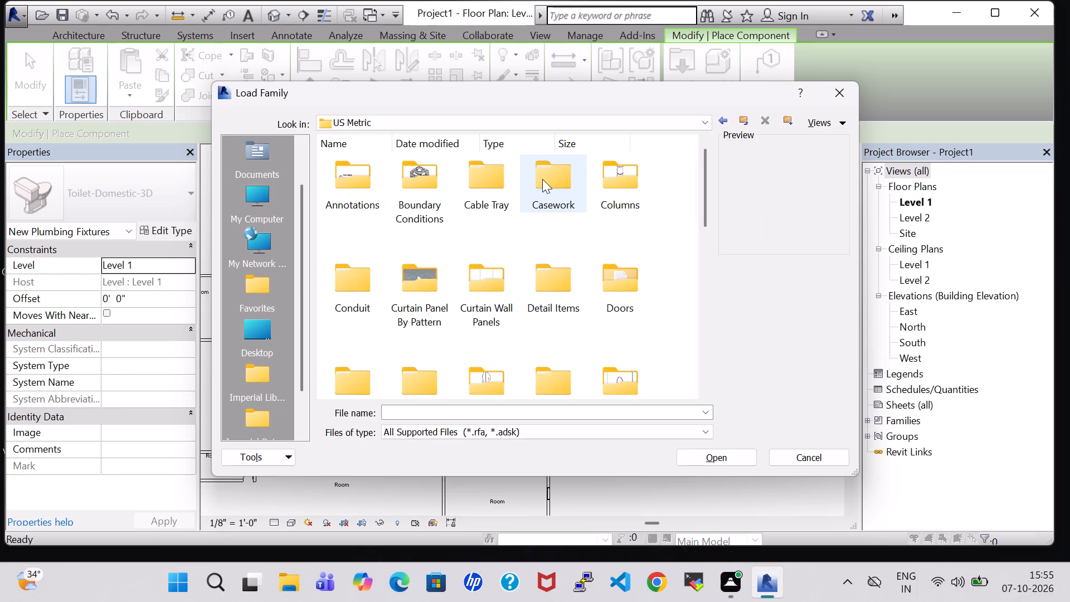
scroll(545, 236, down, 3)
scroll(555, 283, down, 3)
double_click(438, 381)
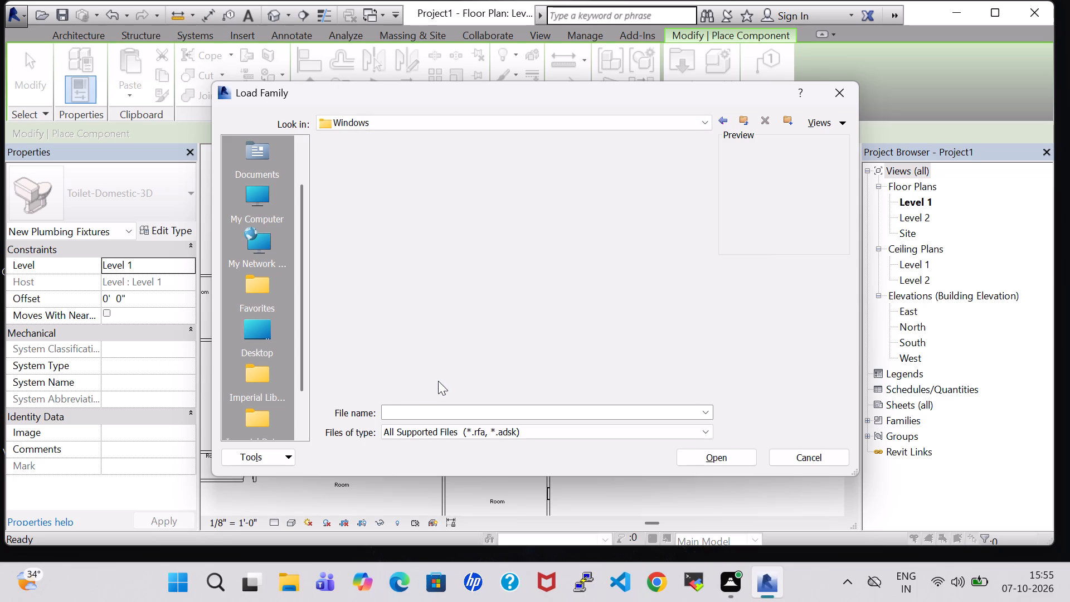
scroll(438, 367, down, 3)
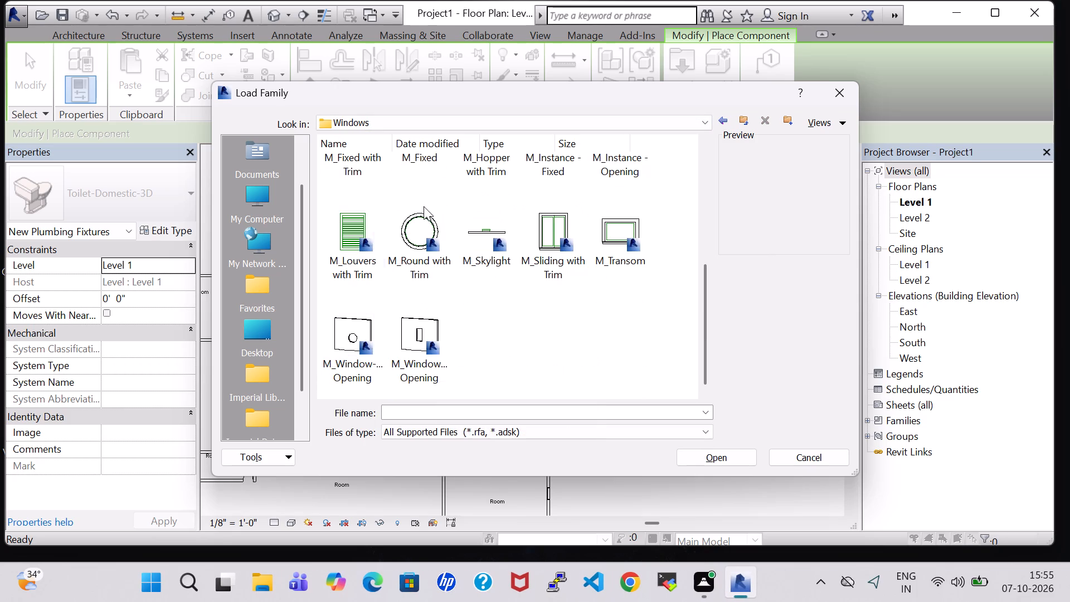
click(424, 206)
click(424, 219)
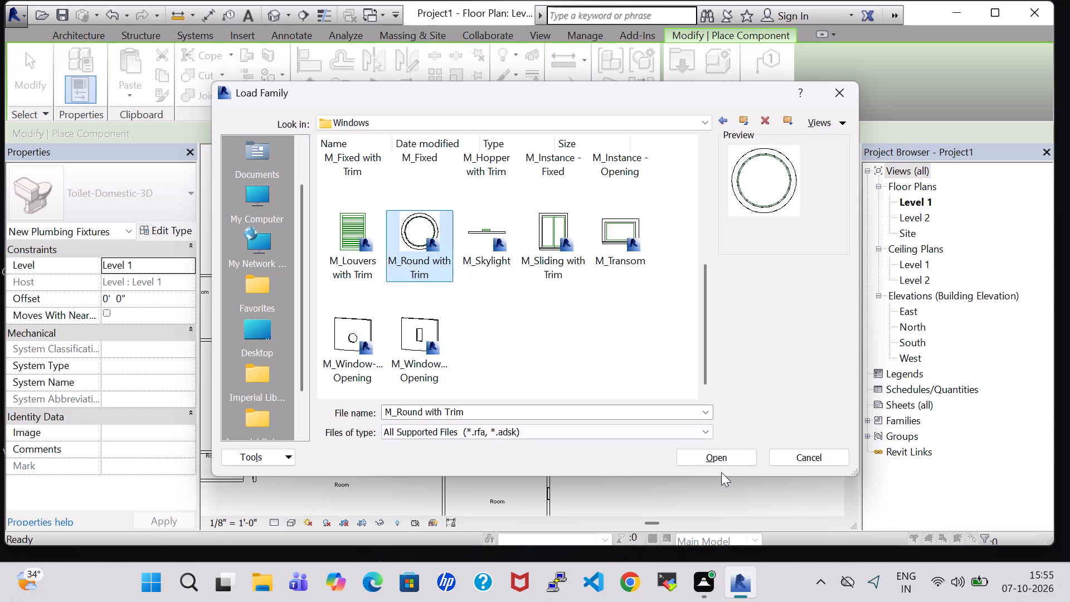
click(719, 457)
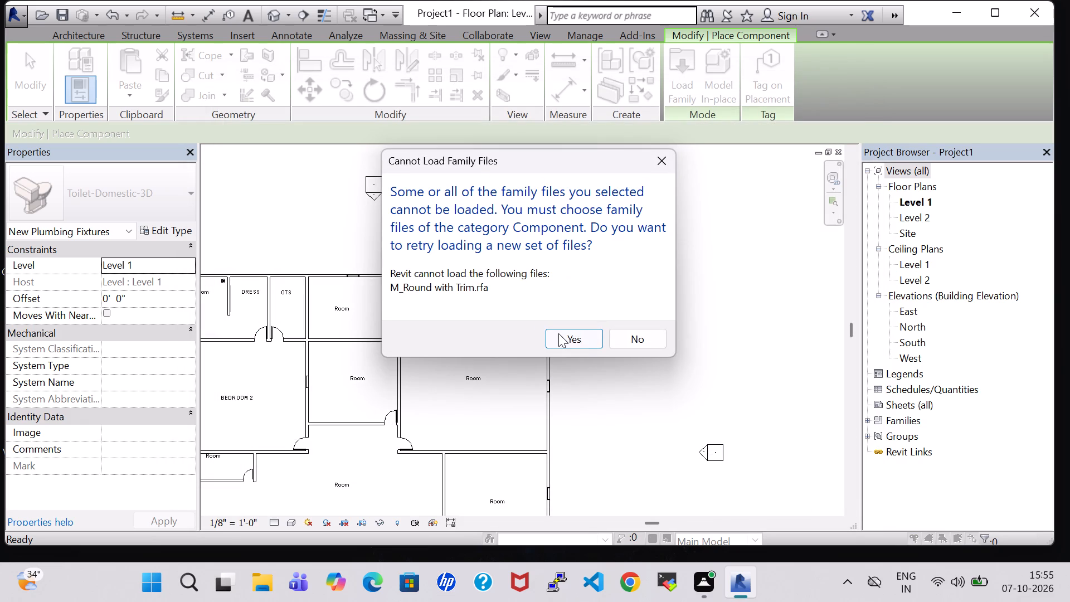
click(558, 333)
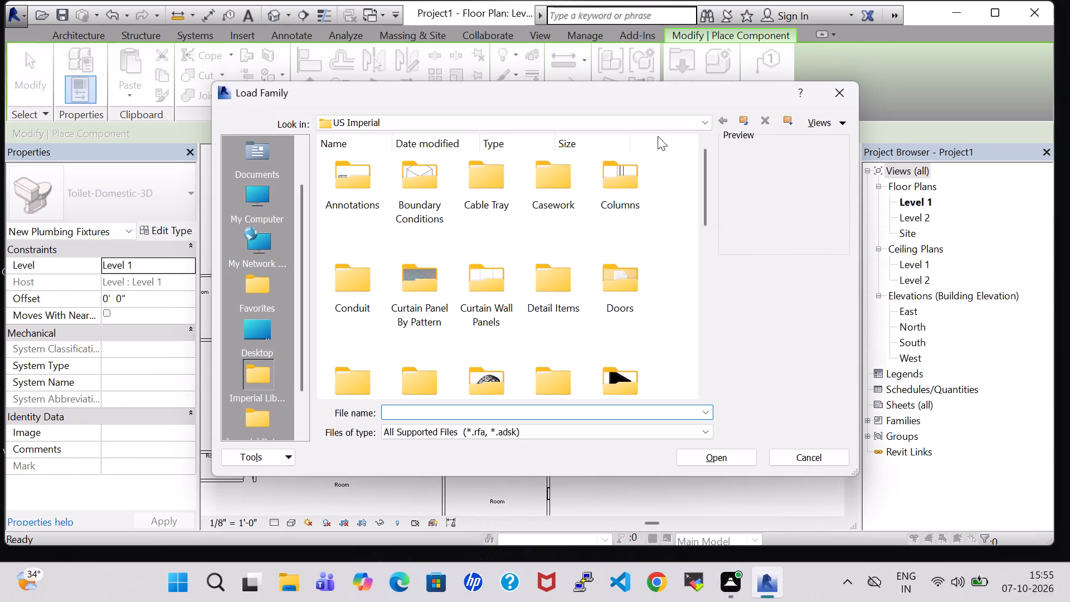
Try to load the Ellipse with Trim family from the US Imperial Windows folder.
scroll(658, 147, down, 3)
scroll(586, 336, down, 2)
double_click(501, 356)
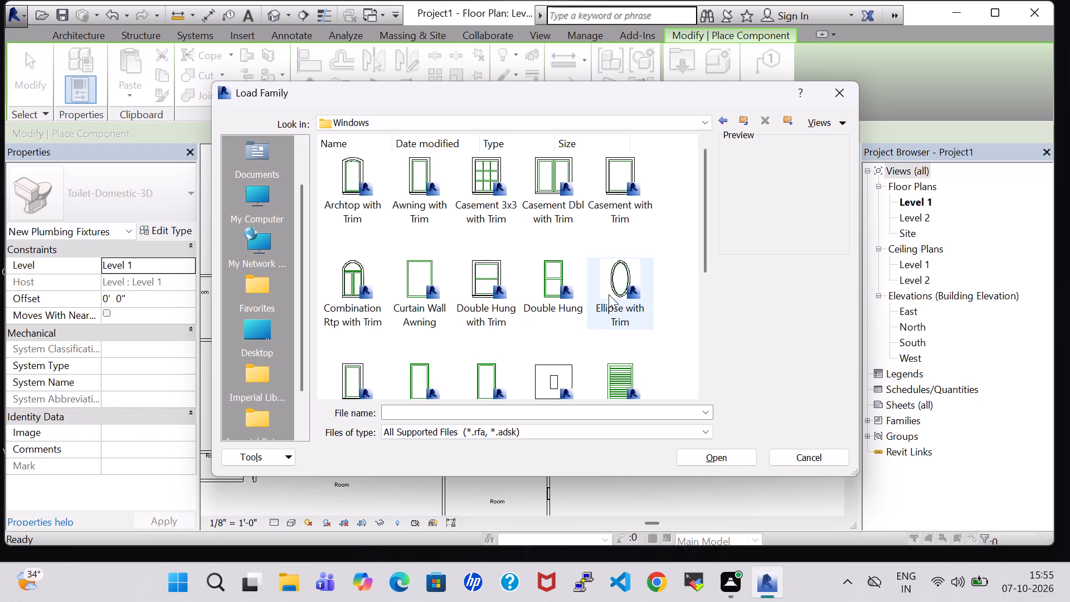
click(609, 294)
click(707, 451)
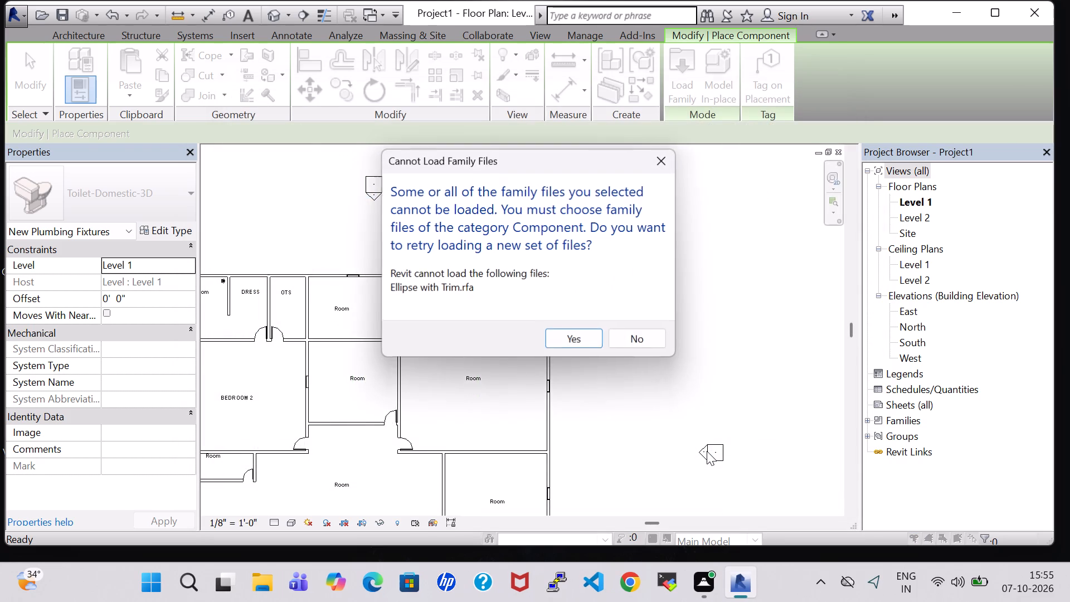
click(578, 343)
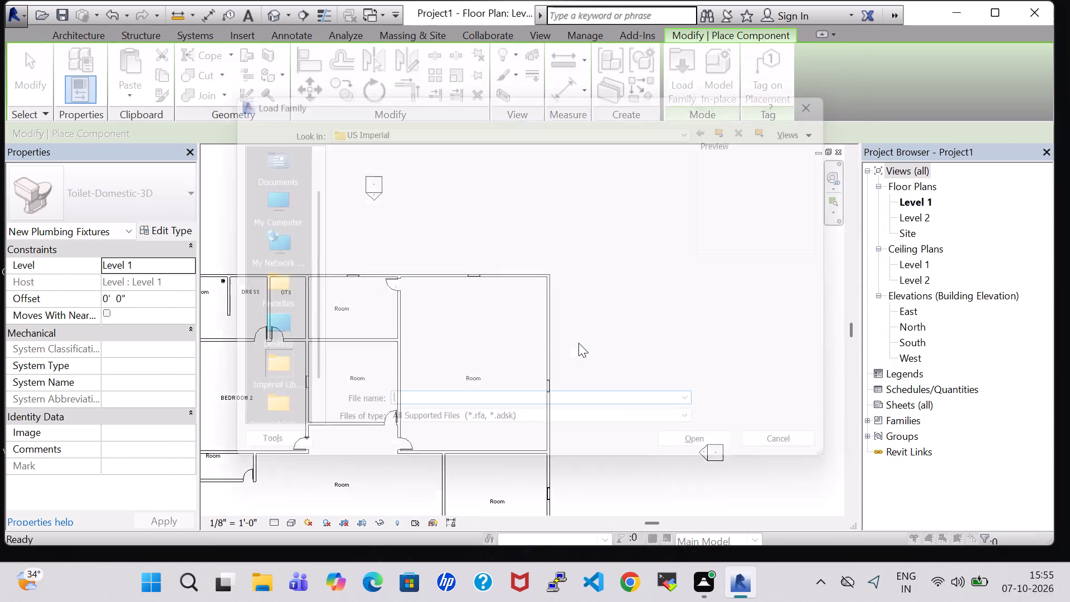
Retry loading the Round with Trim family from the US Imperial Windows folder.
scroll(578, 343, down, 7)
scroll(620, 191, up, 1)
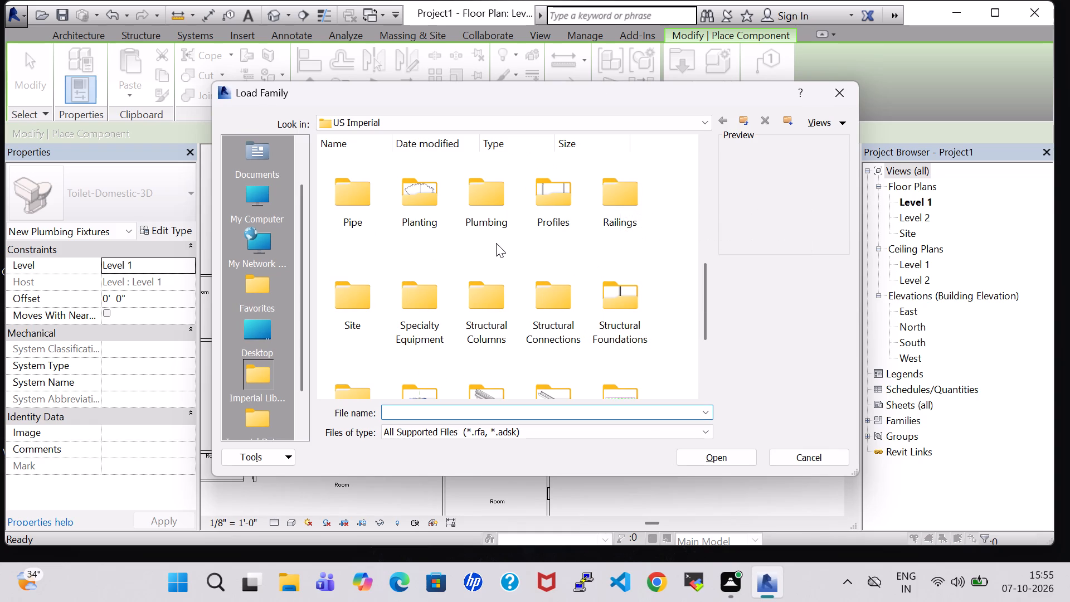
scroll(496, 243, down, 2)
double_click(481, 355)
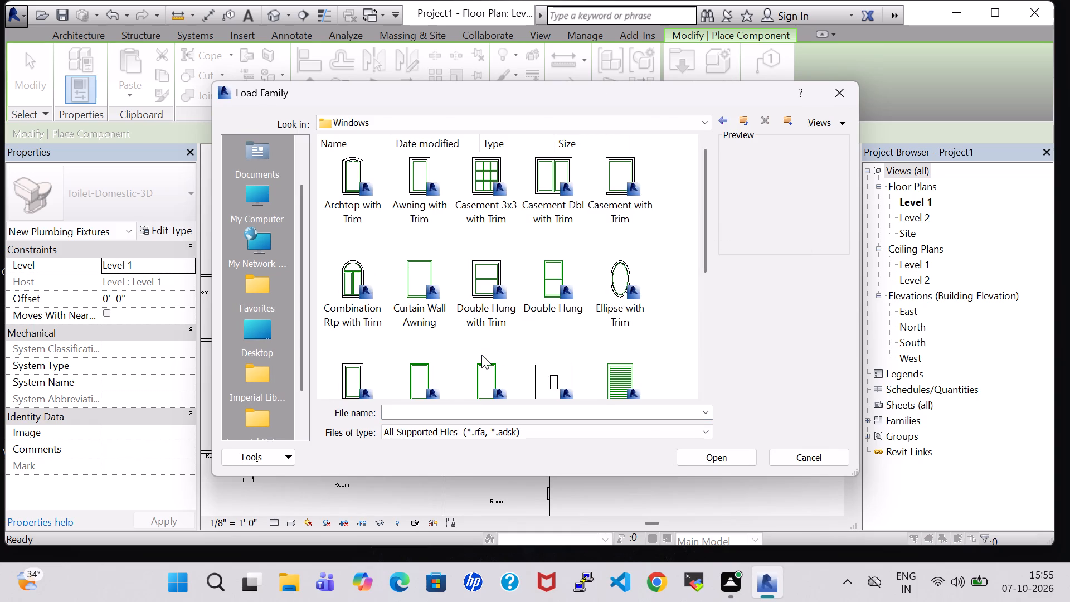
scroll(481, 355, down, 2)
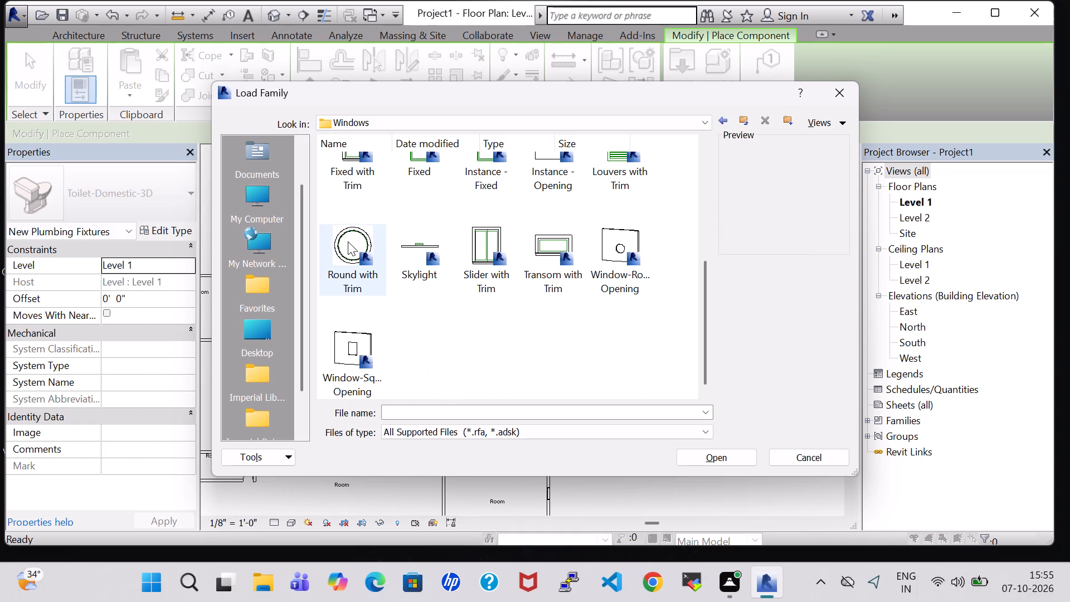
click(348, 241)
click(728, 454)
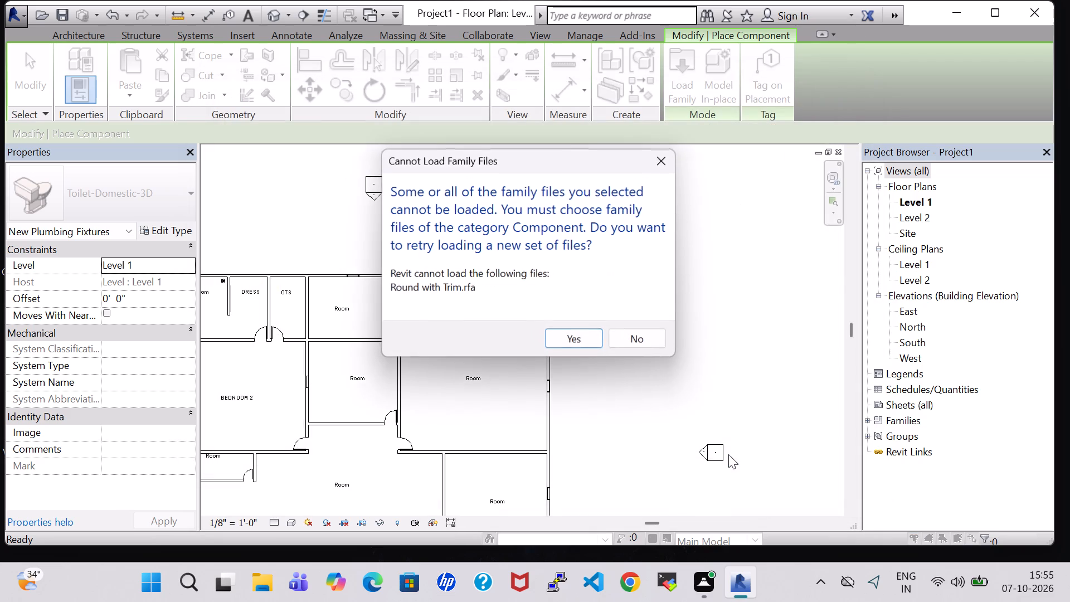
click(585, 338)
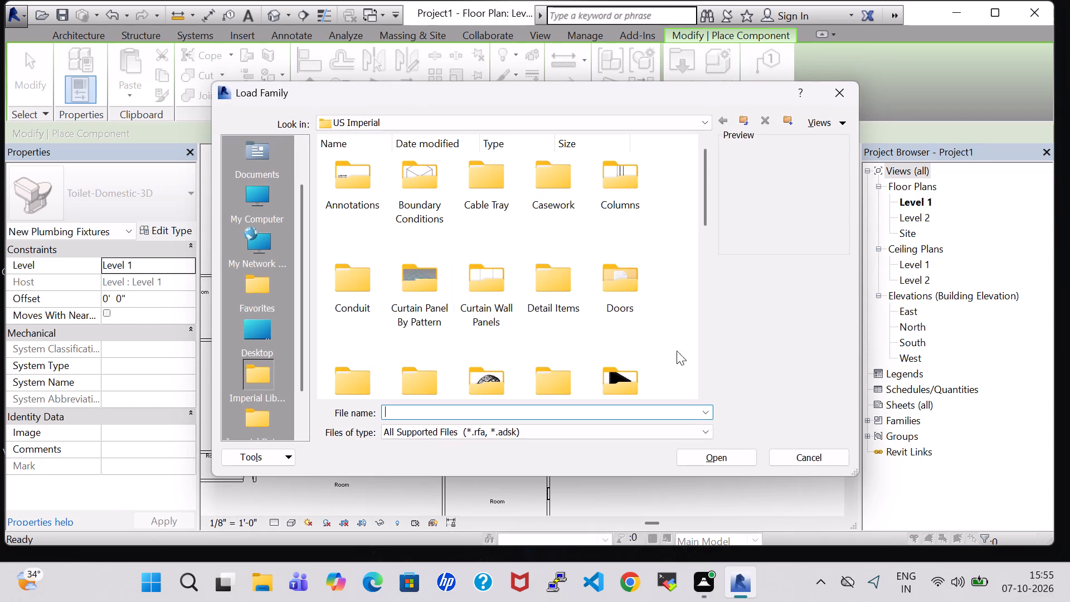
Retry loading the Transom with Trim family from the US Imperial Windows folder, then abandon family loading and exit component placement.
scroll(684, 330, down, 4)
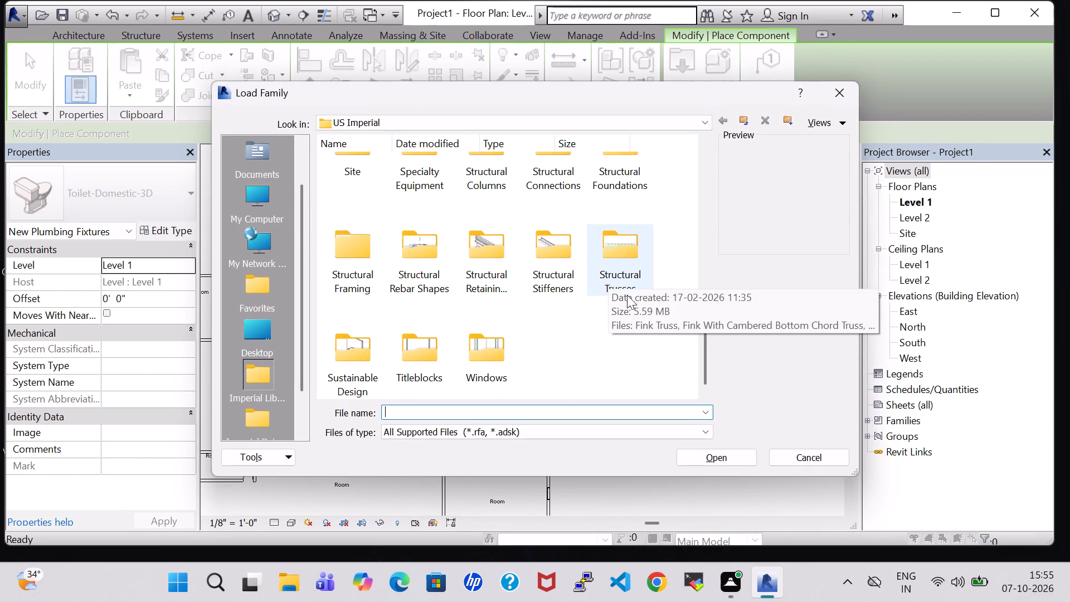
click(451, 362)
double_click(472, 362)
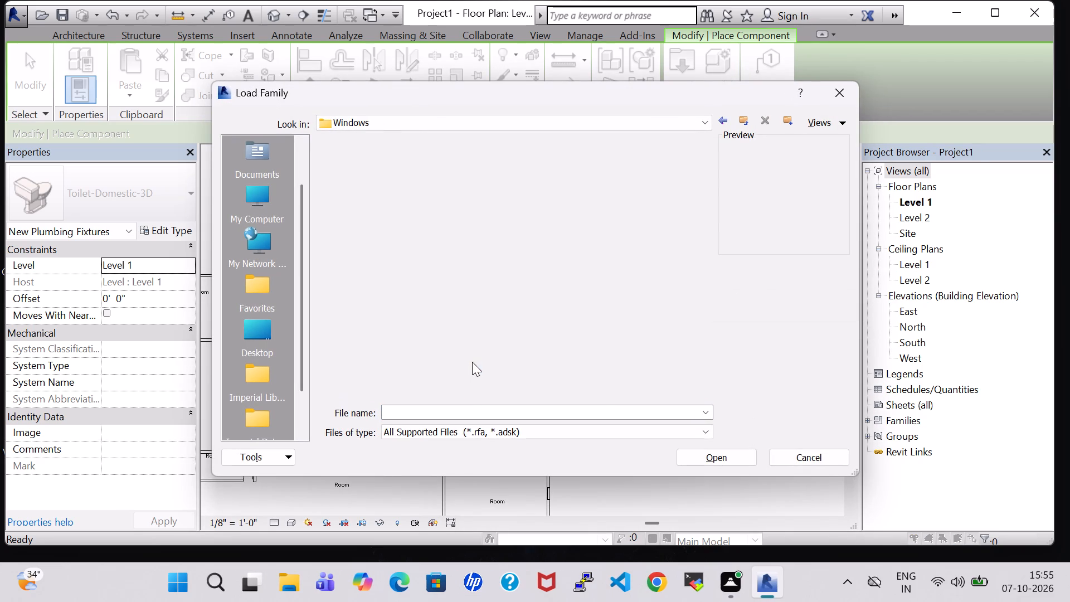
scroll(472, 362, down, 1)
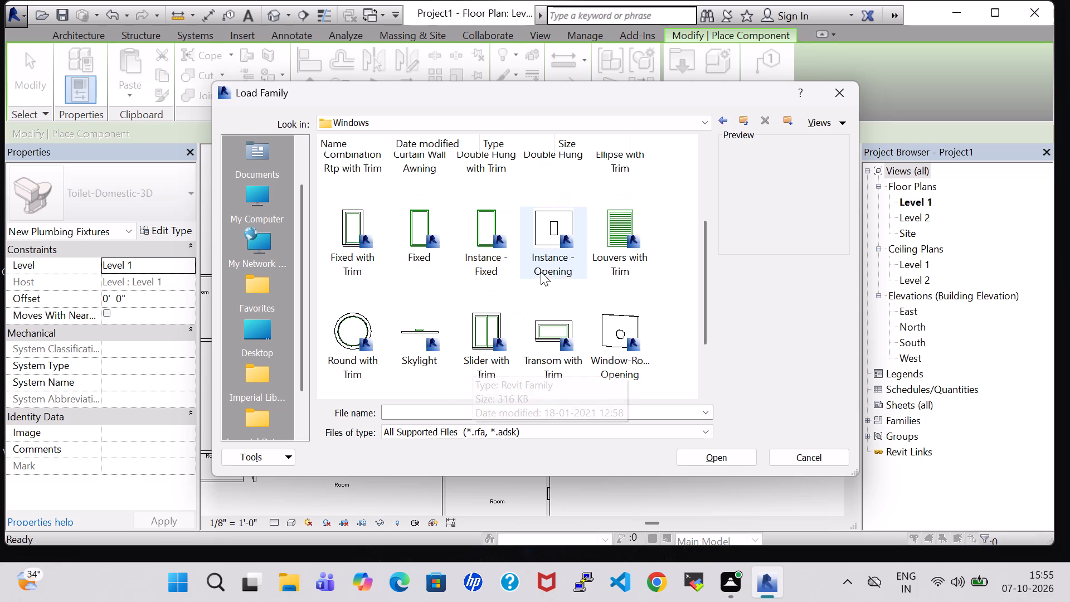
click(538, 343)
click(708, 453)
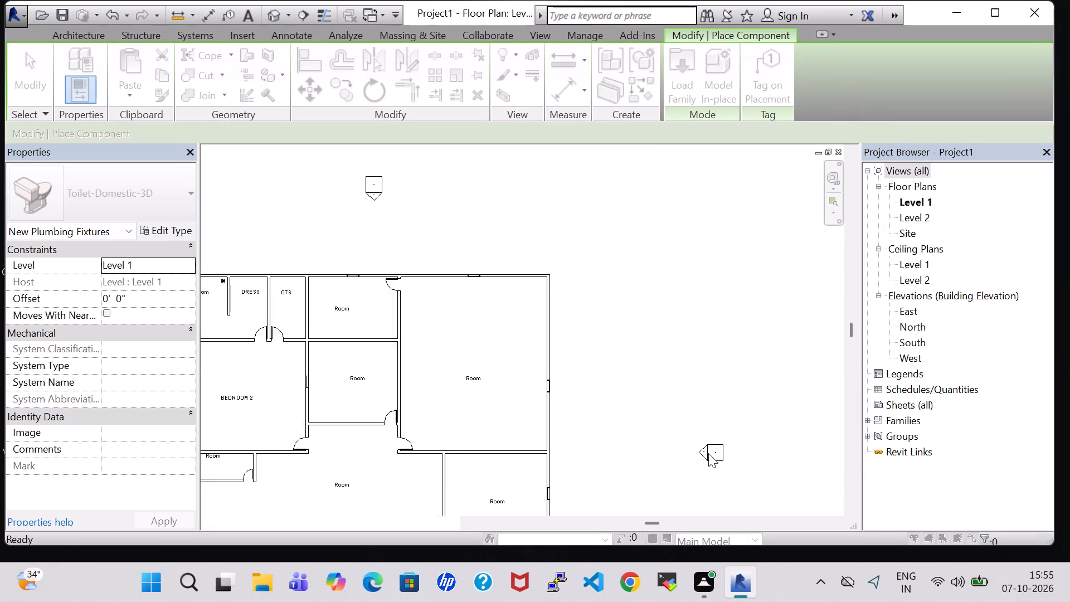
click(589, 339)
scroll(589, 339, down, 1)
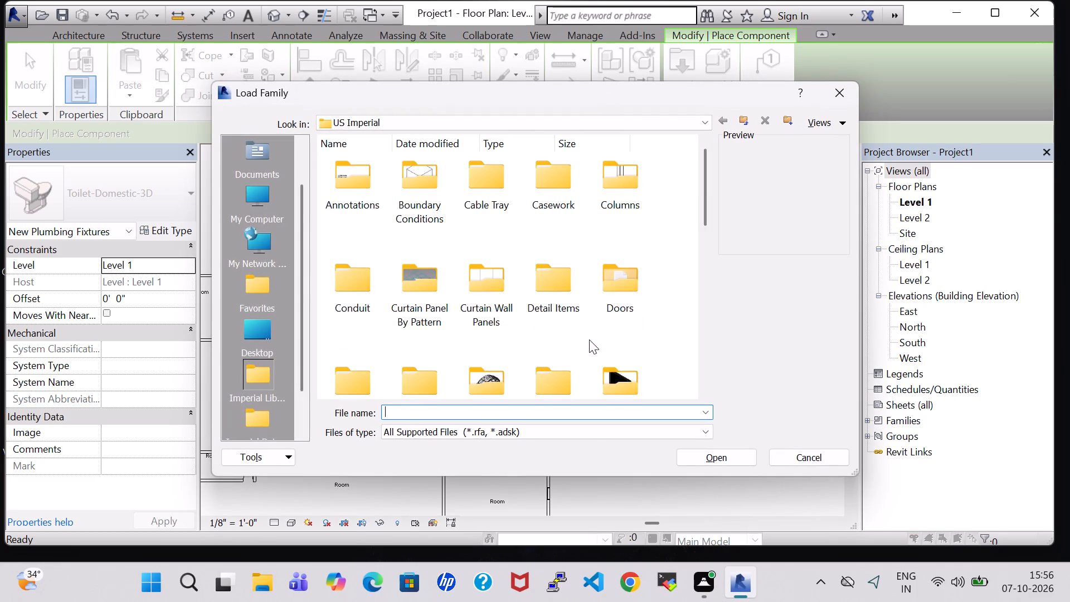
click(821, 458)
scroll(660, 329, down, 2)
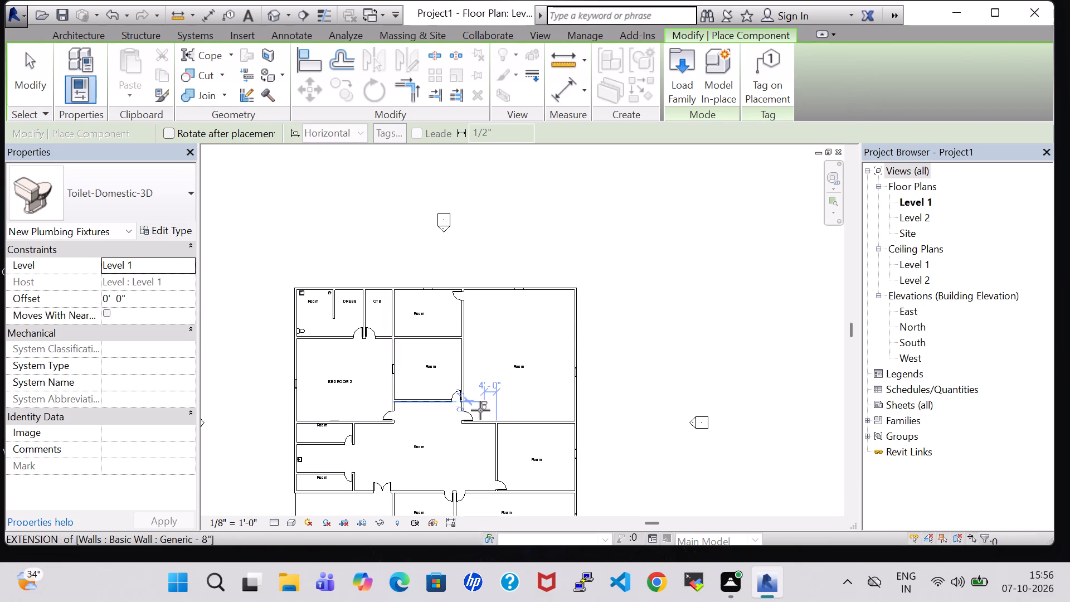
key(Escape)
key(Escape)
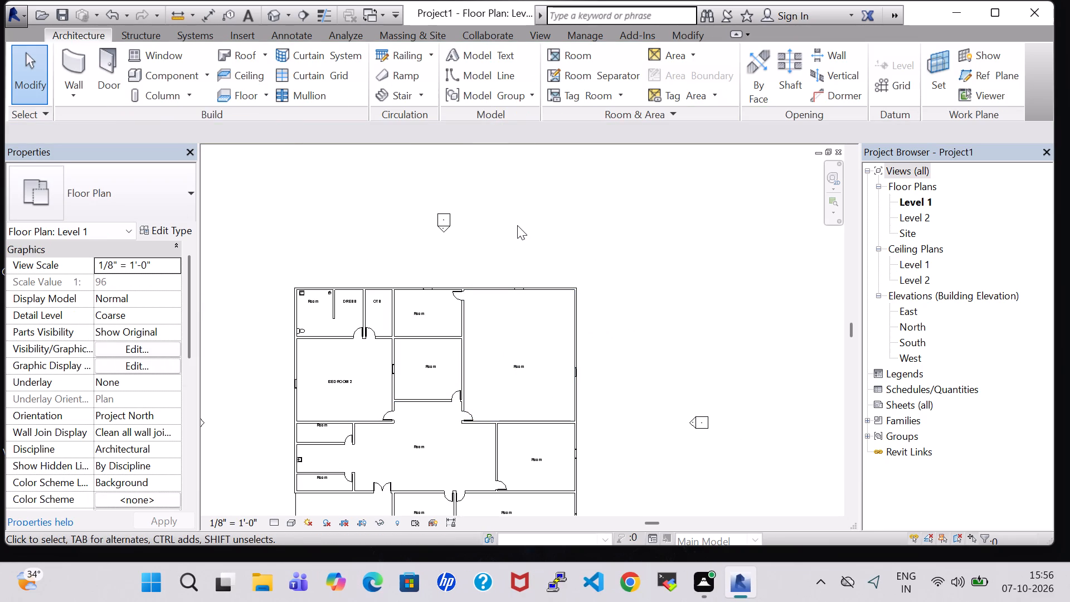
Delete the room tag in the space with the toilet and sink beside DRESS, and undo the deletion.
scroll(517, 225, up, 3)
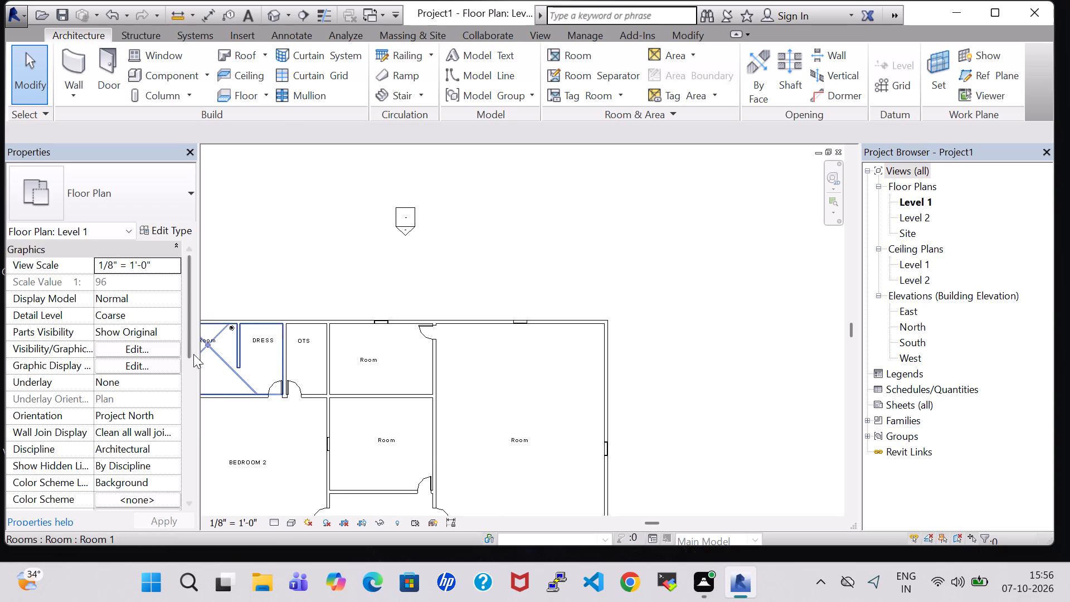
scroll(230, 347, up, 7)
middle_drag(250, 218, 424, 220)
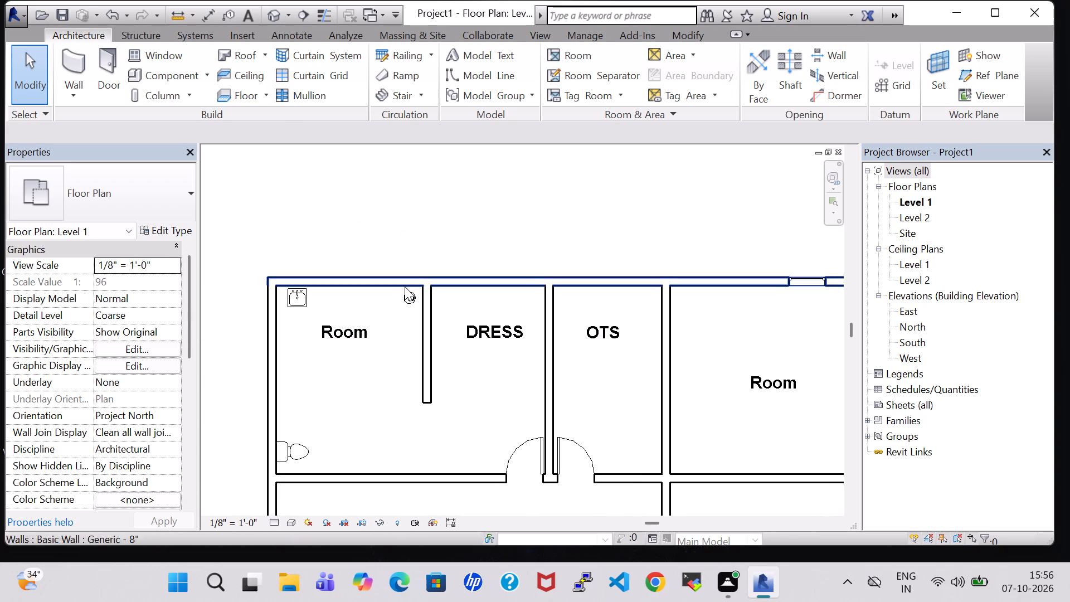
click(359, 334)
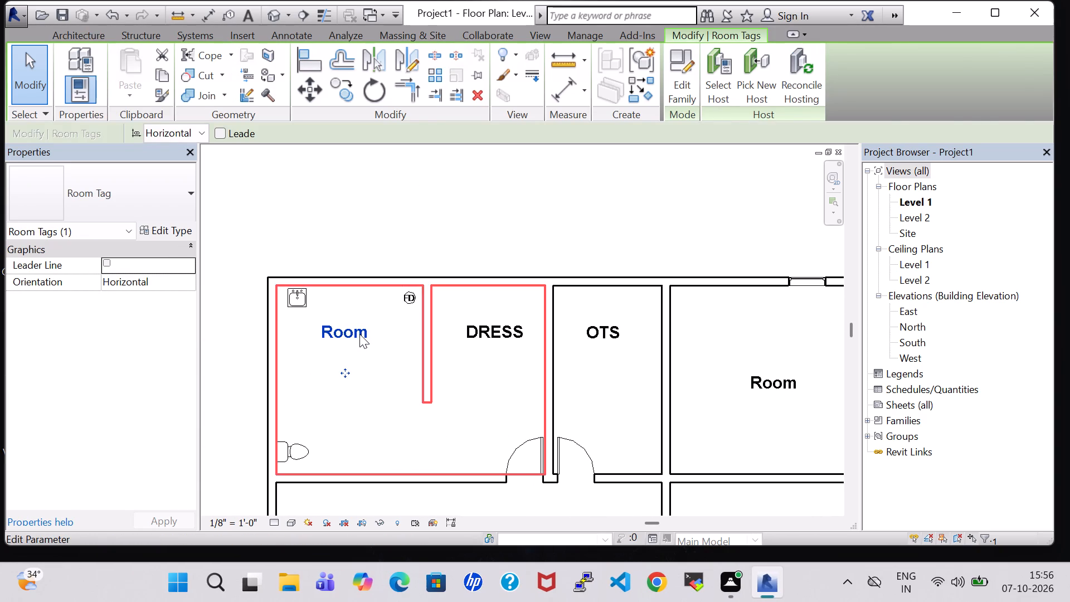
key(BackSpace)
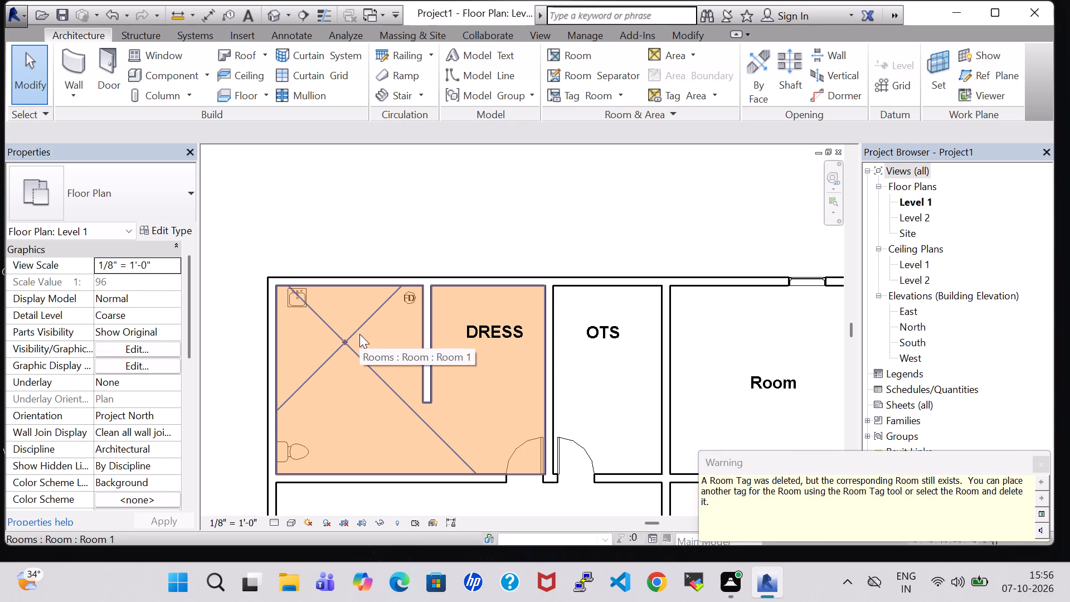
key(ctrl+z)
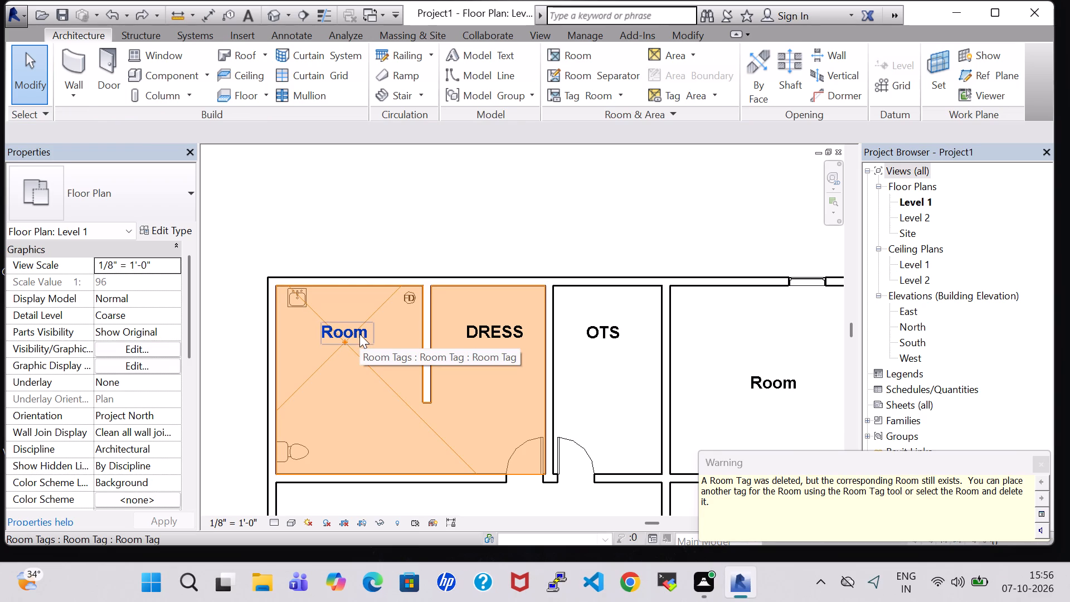
Rename the room tag in the space with the toilet and sink beside DRESS as TOILET/BATH.
click(359, 334)
click(359, 334)
key(BackSpace)
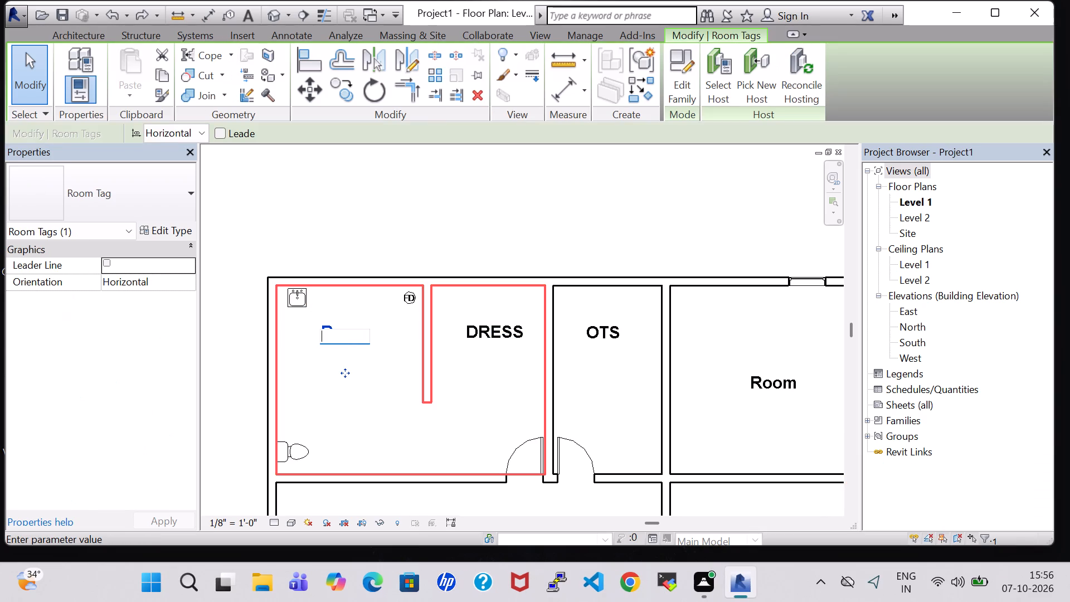
text(TO)
text(ILET)
key(space)
key(BackSpace)
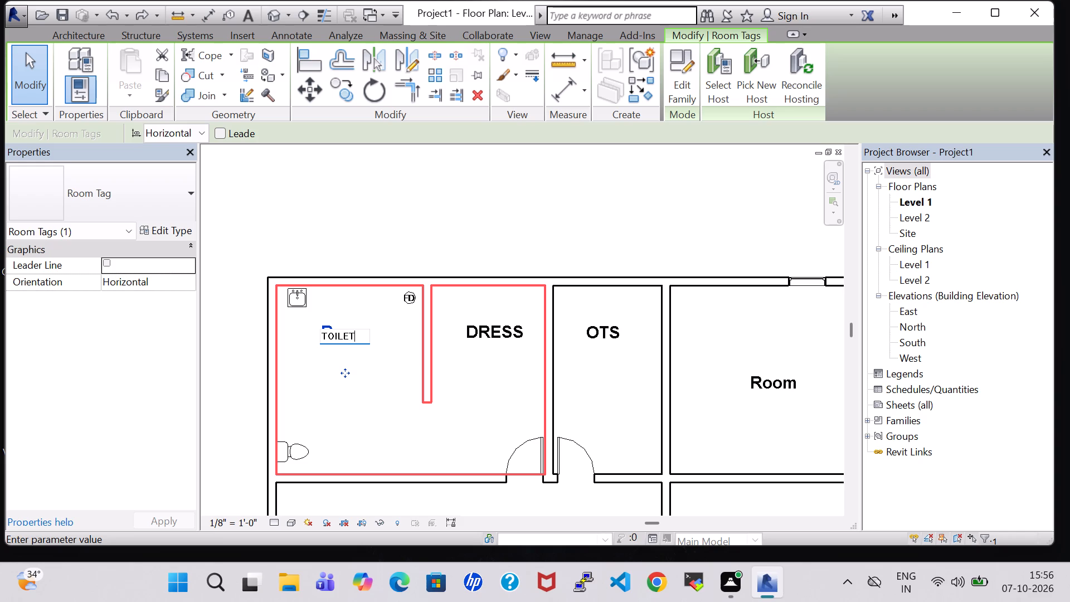
key(slash)
text(BATH)
key(Return)
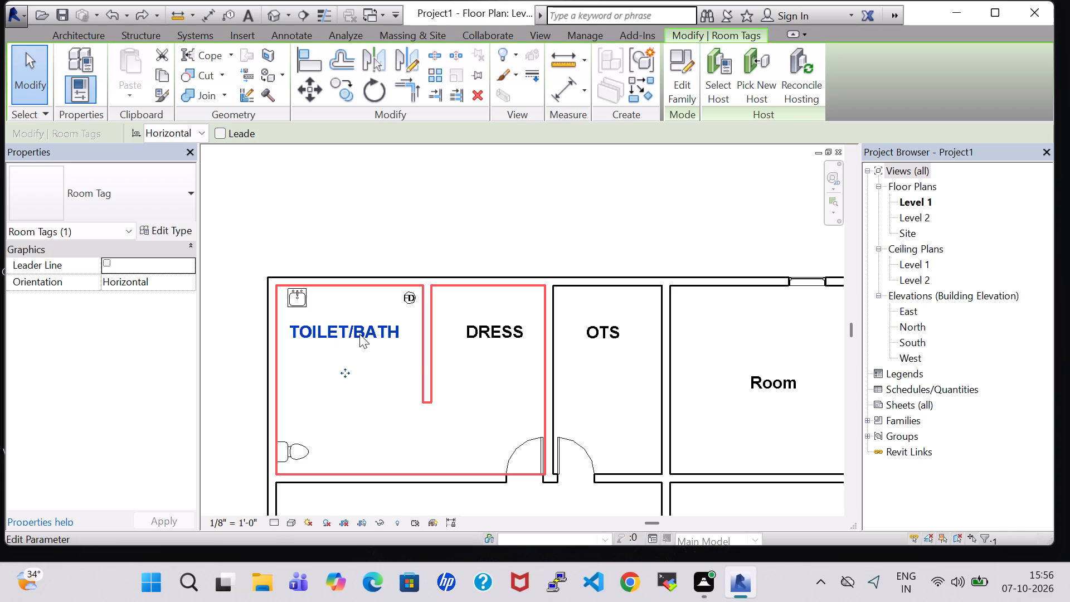
scroll(509, 414, up, 1)
click(493, 406)
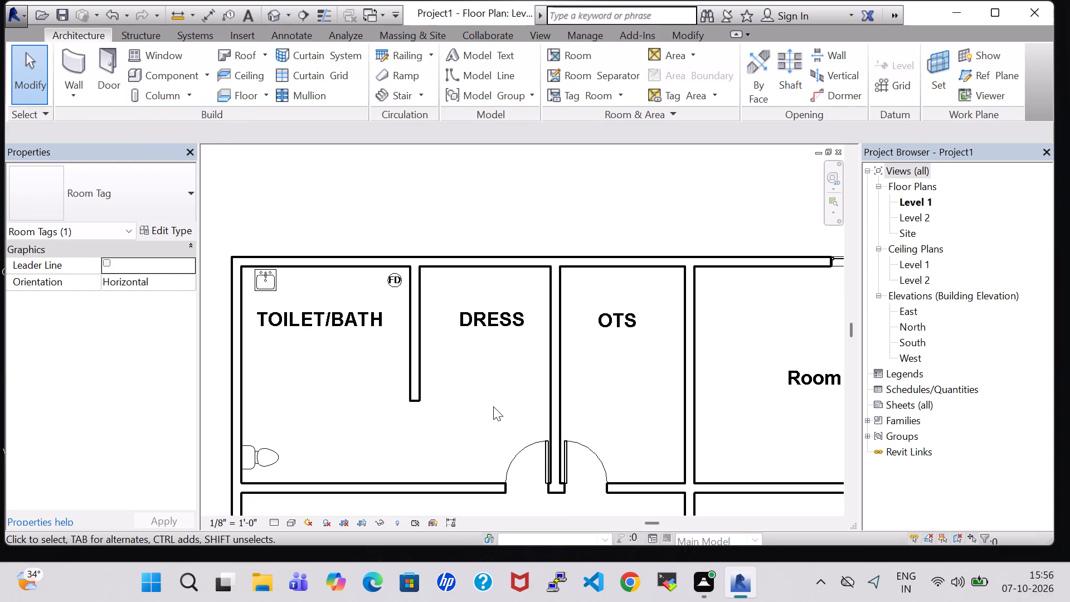
Load the Bed-Box family from the US Imperial Furniture Beds folder for component placement.
scroll(493, 406, down, 4)
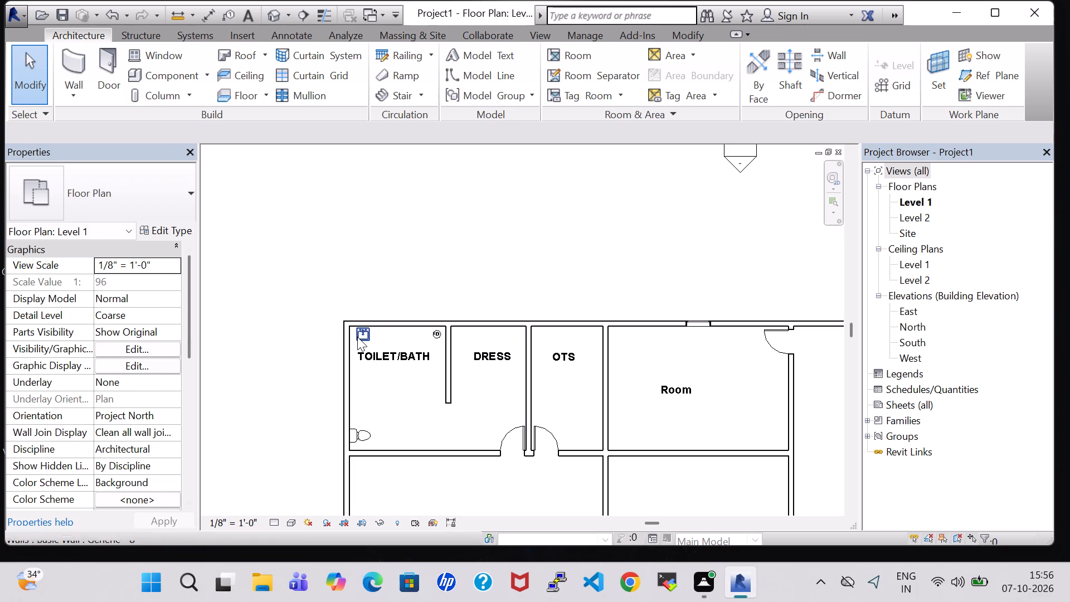
middle_drag(428, 427, 428, 426)
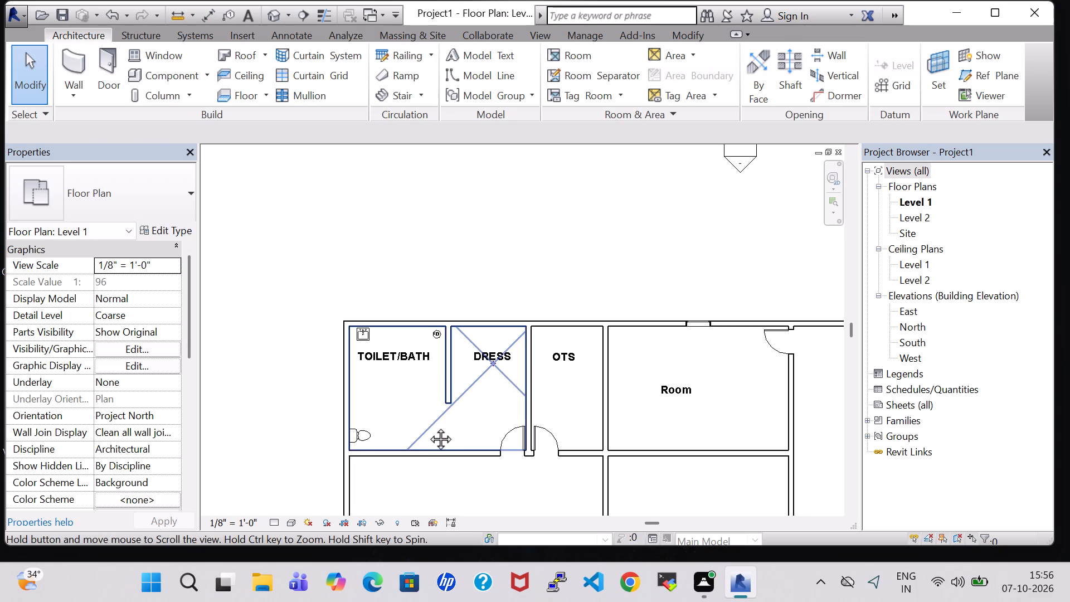
middle_drag(428, 426, 437, 295)
scroll(479, 375, down, 1)
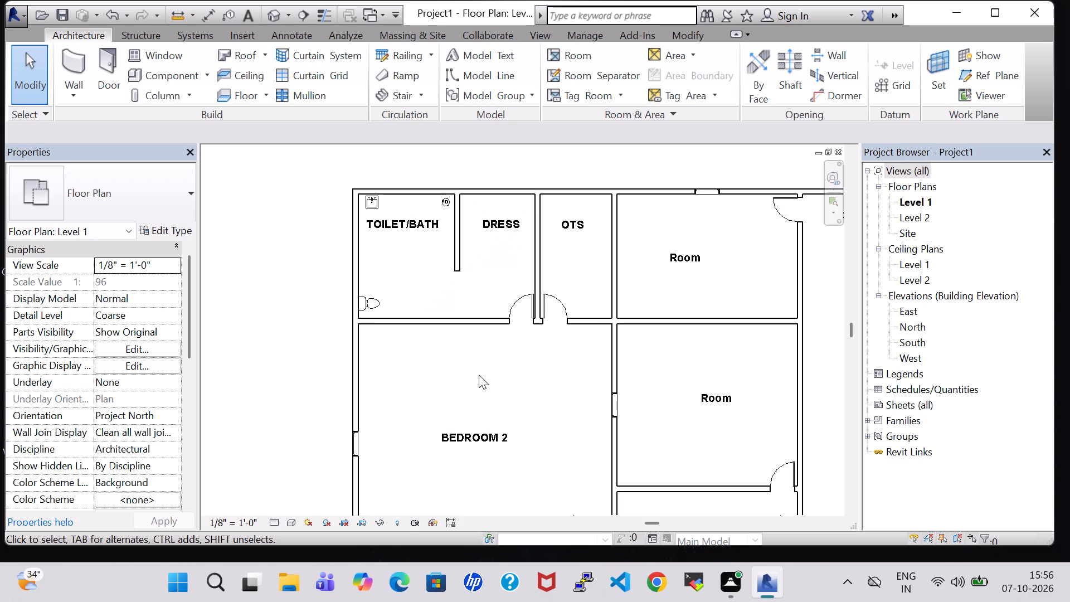
scroll(479, 375, down, 1)
middle_drag(479, 375, 450, 318)
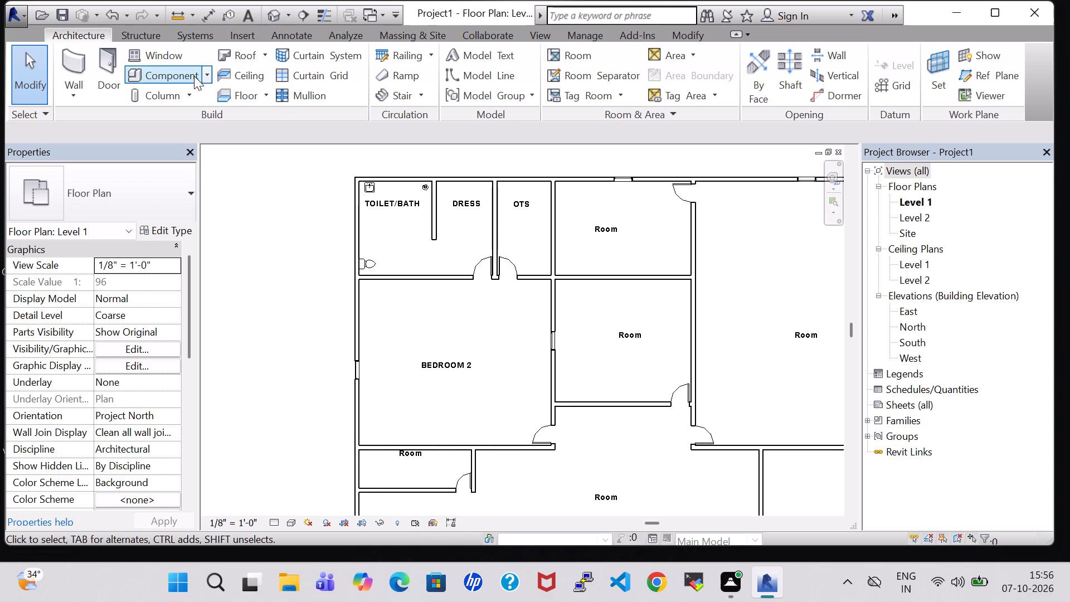
click(167, 70)
click(669, 64)
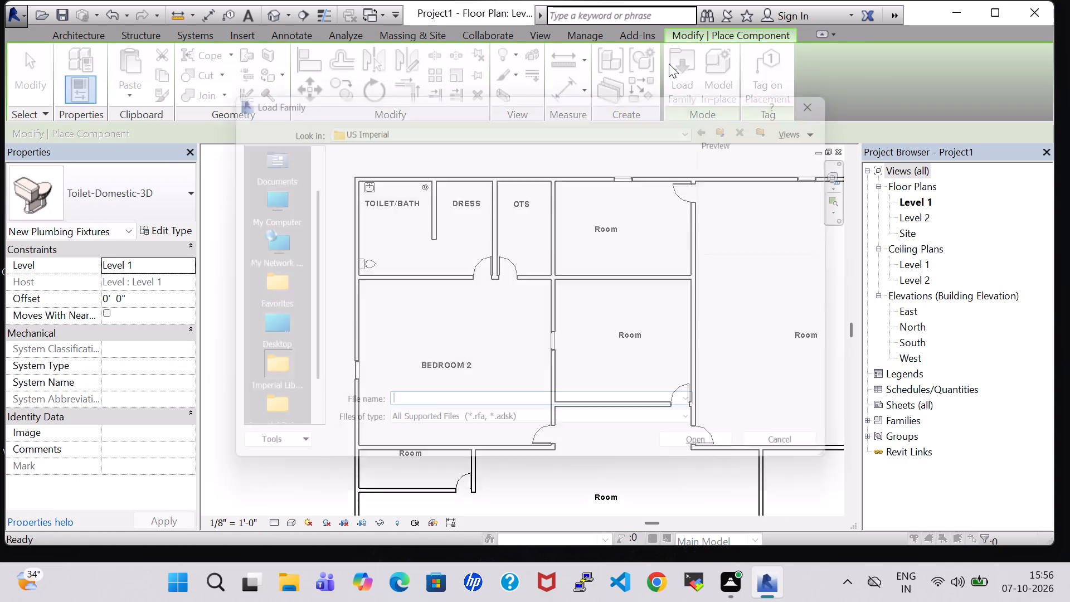
scroll(620, 292, down, 2)
scroll(624, 241, up, 1)
double_click(624, 241)
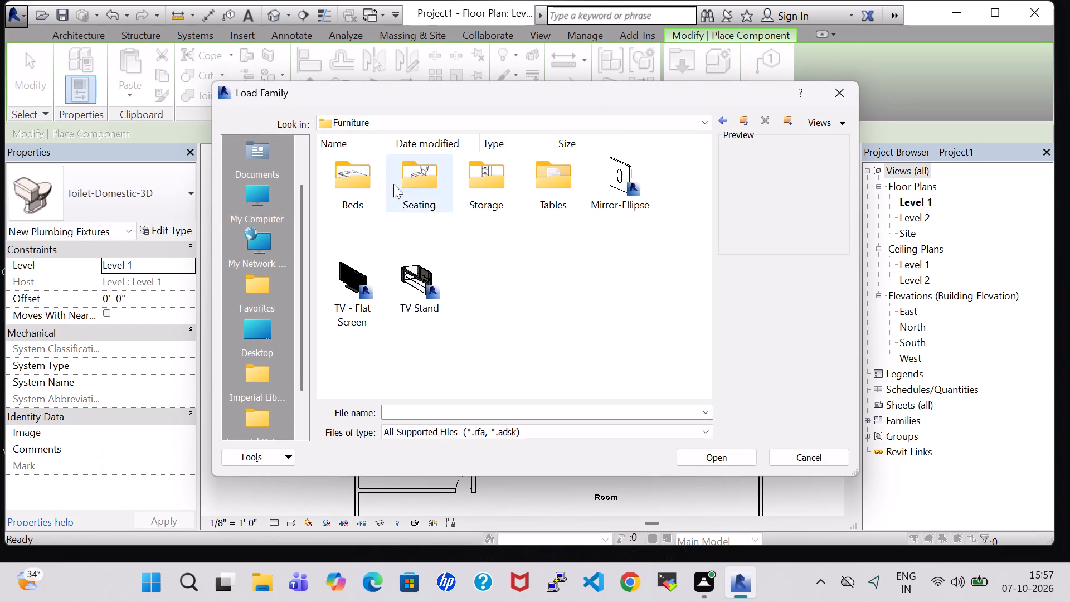
double_click(362, 184)
click(351, 164)
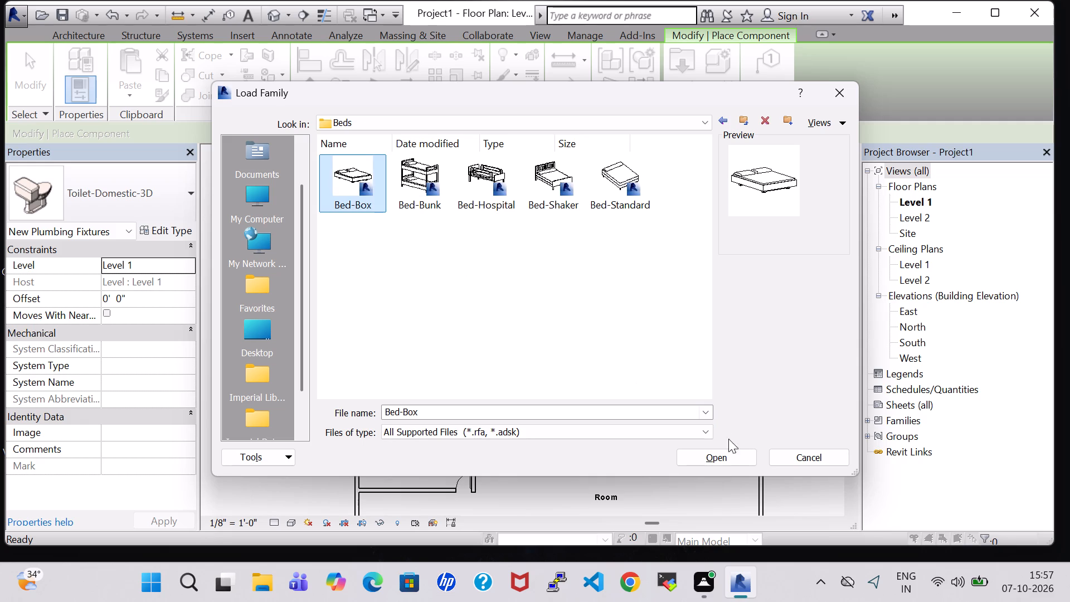
click(735, 450)
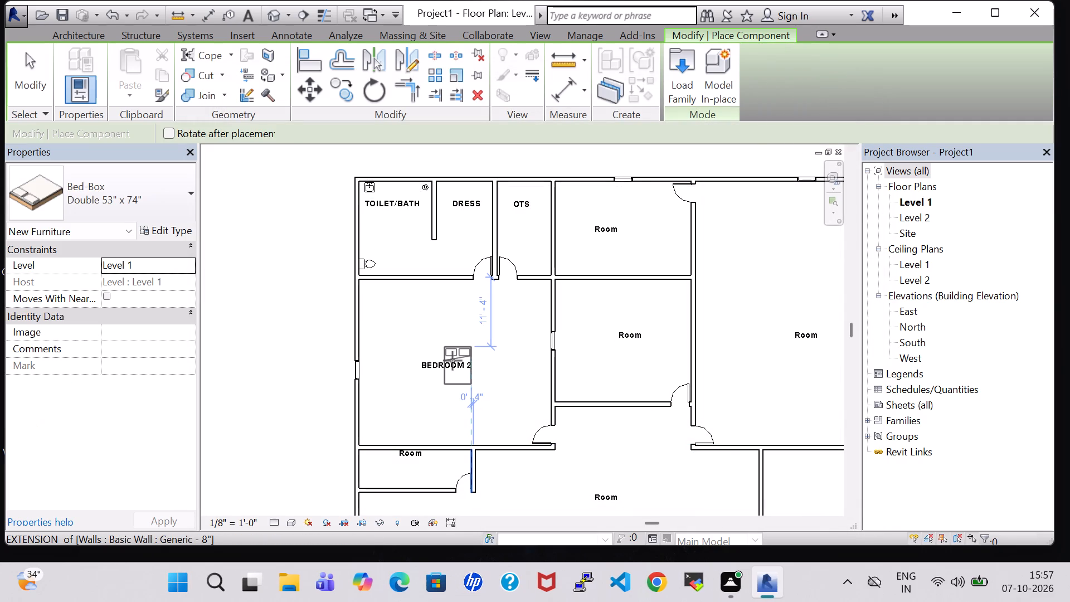
Place a Double 53" x 74" Bed-Box in BEDROOM 2, headboard toward the outer window wall, about 12'-10" below the upper wall.
key(space)
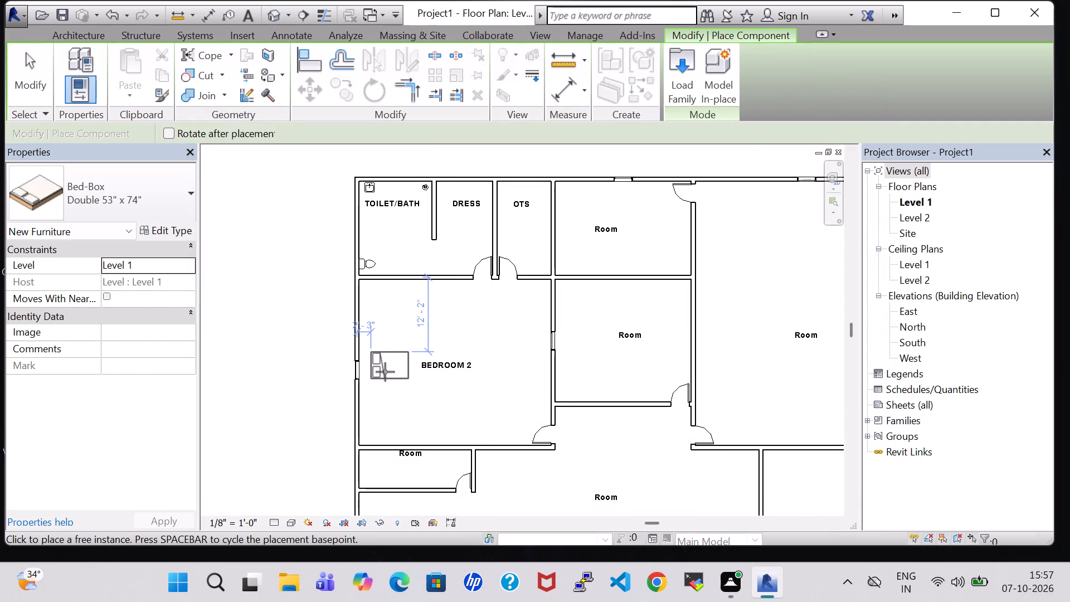
scroll(385, 372, up, 5)
click(372, 380)
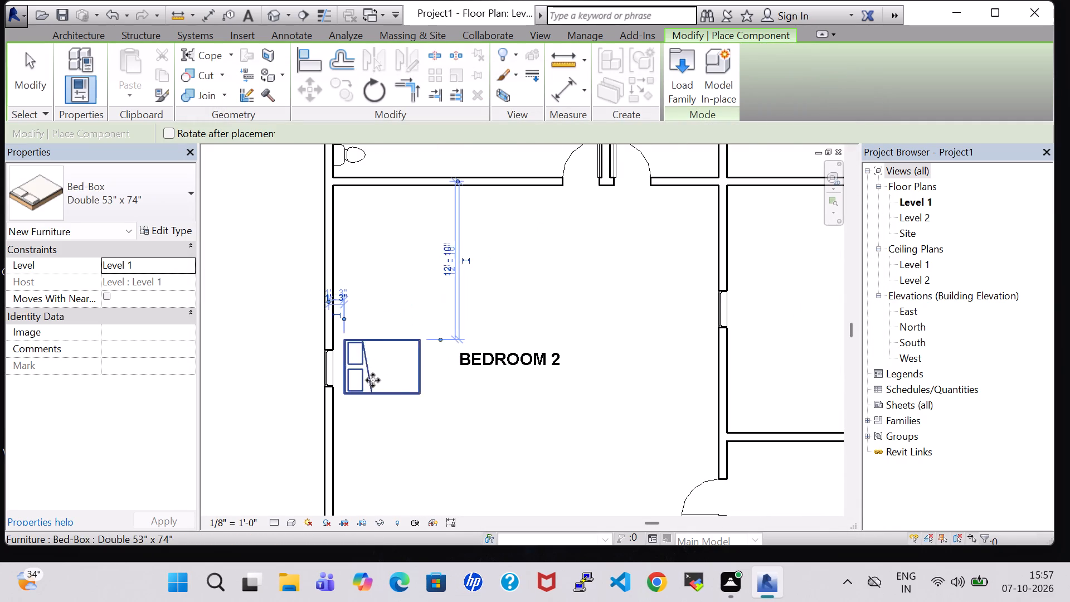
key(Escape)
key(Escape)
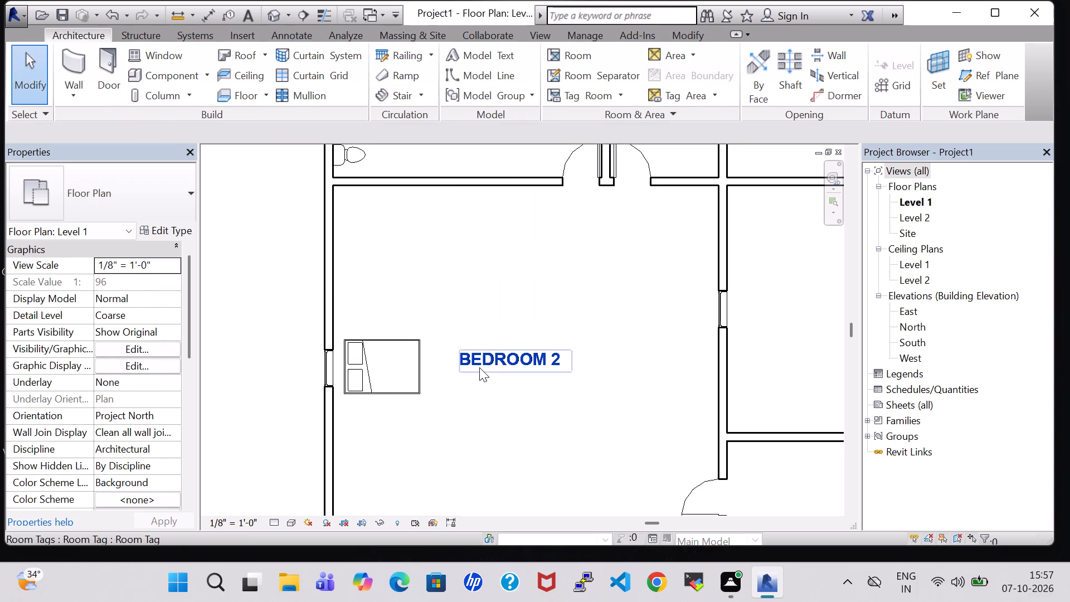
Place a Double 53" x 74" Bed-Box in the large upper-right room of the plan, headboard toward the outer wall near its window.
scroll(479, 367, down, 4)
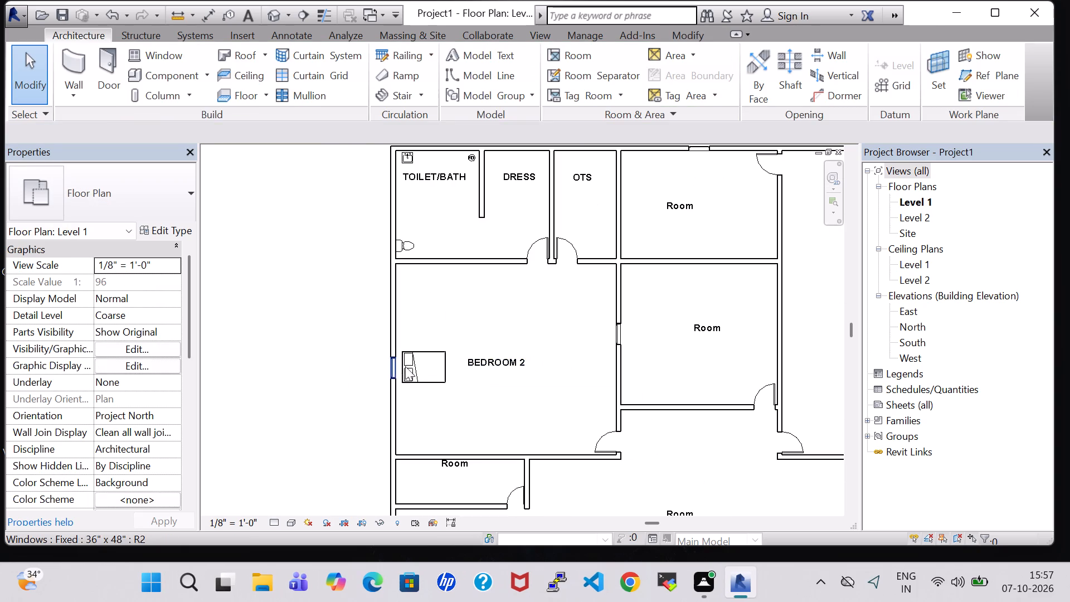
click(168, 79)
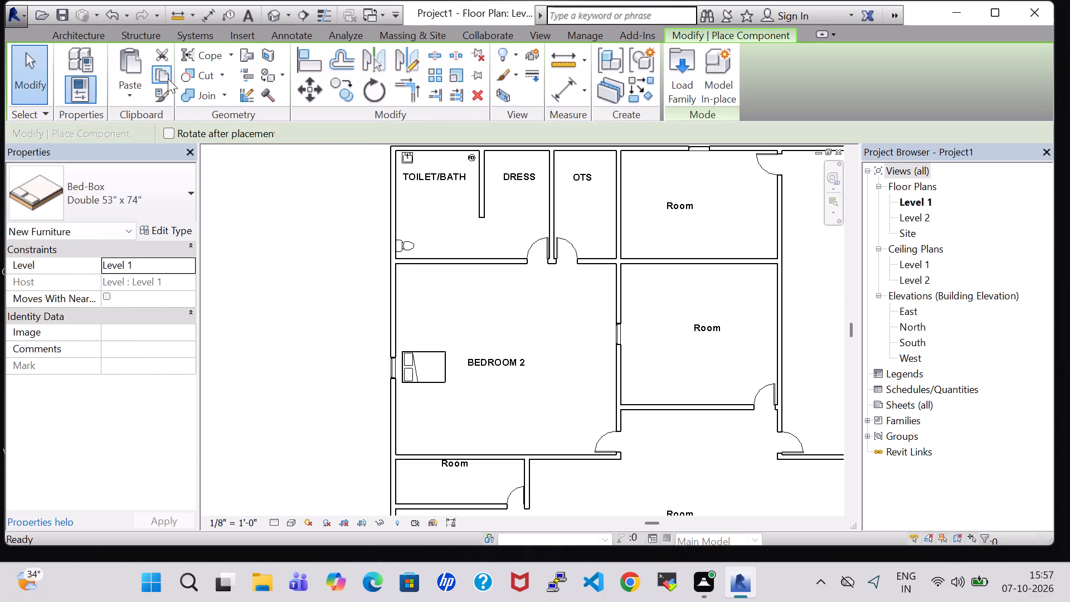
middle_drag(683, 331, 524, 348)
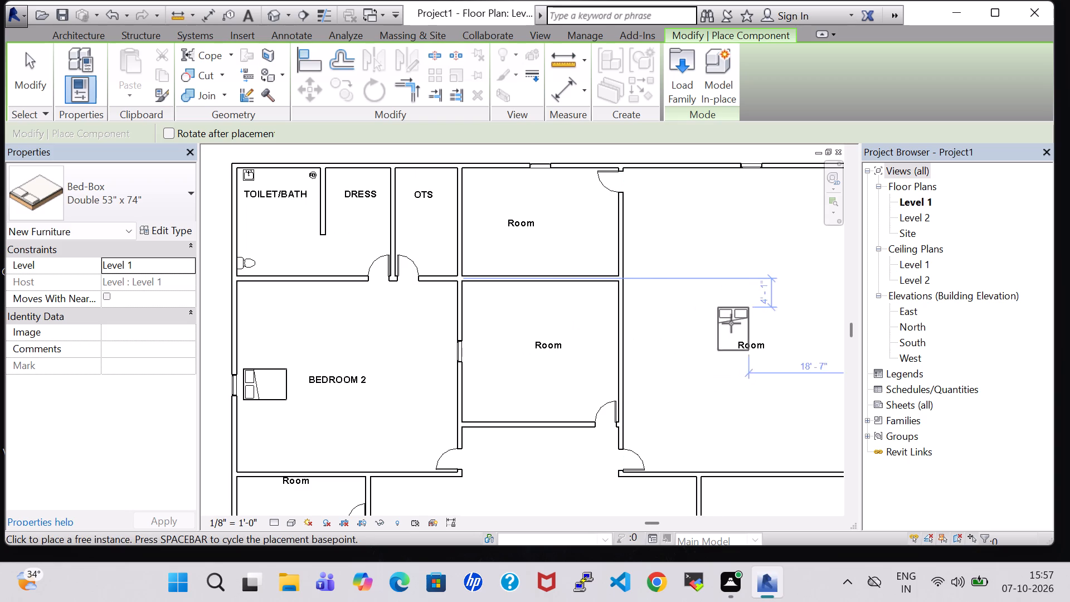
middle_click(738, 322)
middle_drag(737, 322, 628, 328)
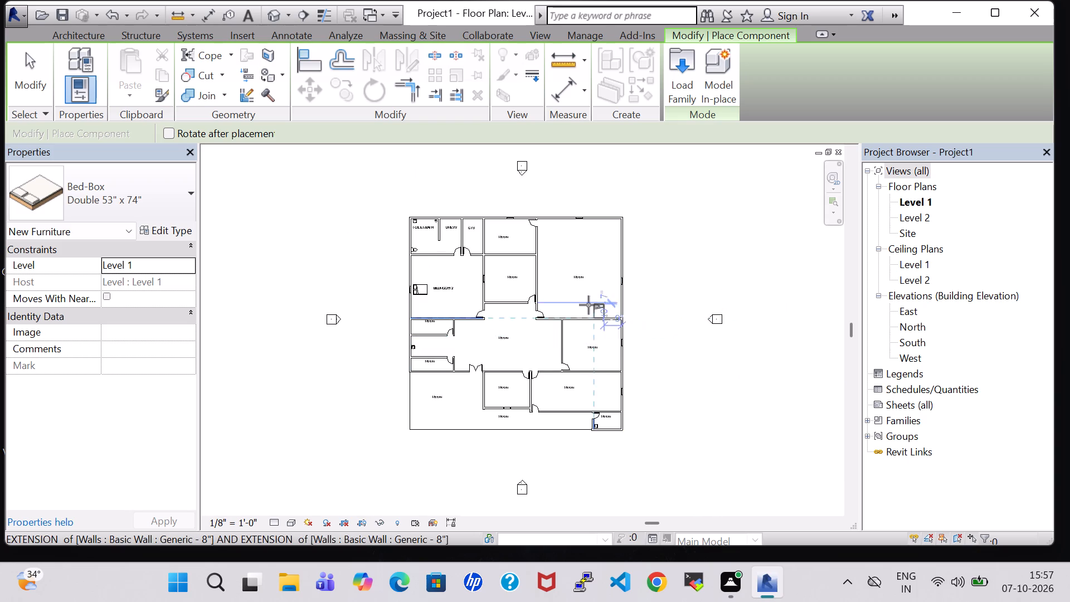
key(space)
key(space)
key(space)
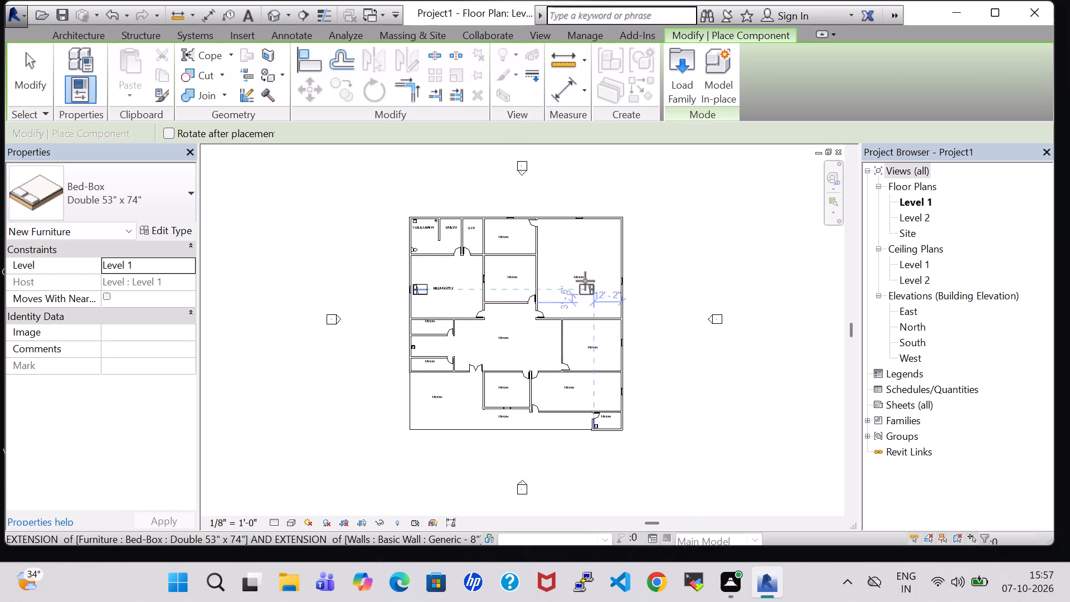
scroll(585, 281, up, 7)
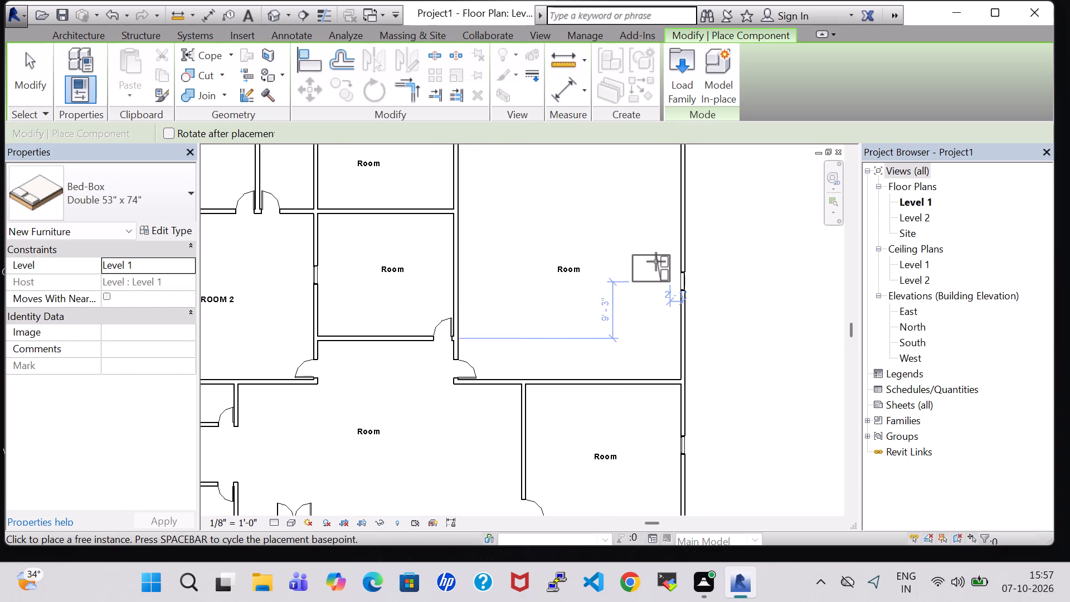
scroll(656, 261, up, 6)
click(666, 264)
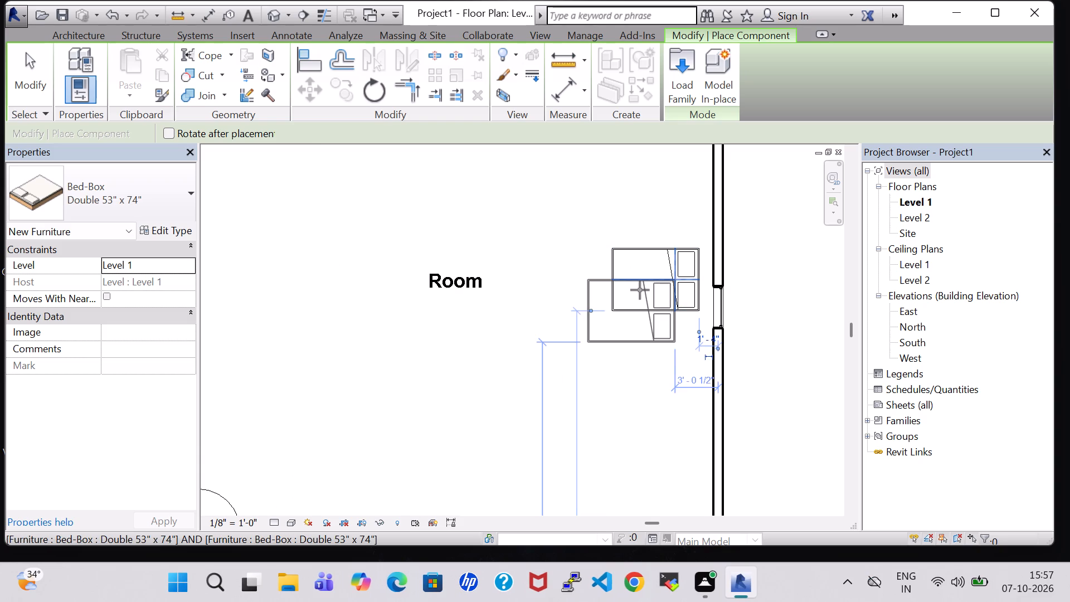
key(Escape)
key(Escape)
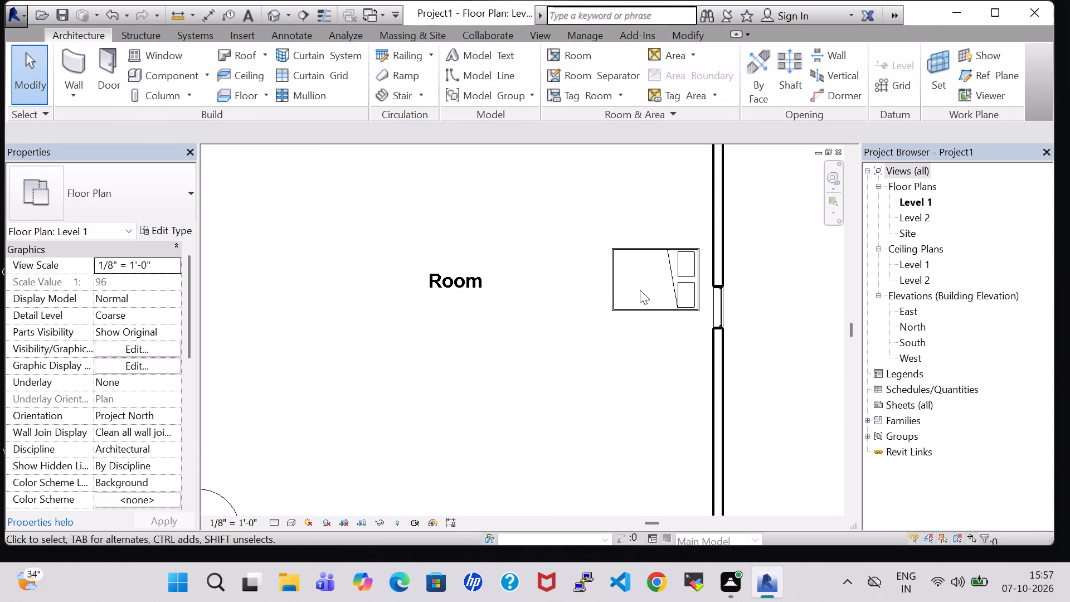
Place another Double 53" x 74" Bed-Box in the room directly below, headboard toward the outer window wall and aligned with the bed above.
scroll(640, 290, down, 4)
middle_drag(605, 386, 593, 360)
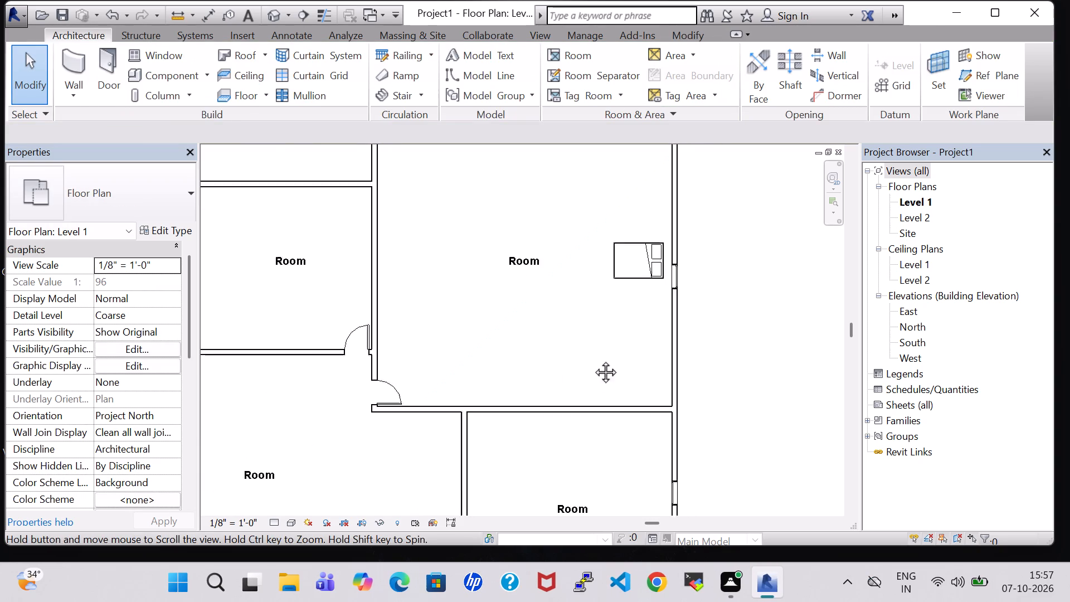
middle_drag(593, 360, 588, 321)
click(184, 71)
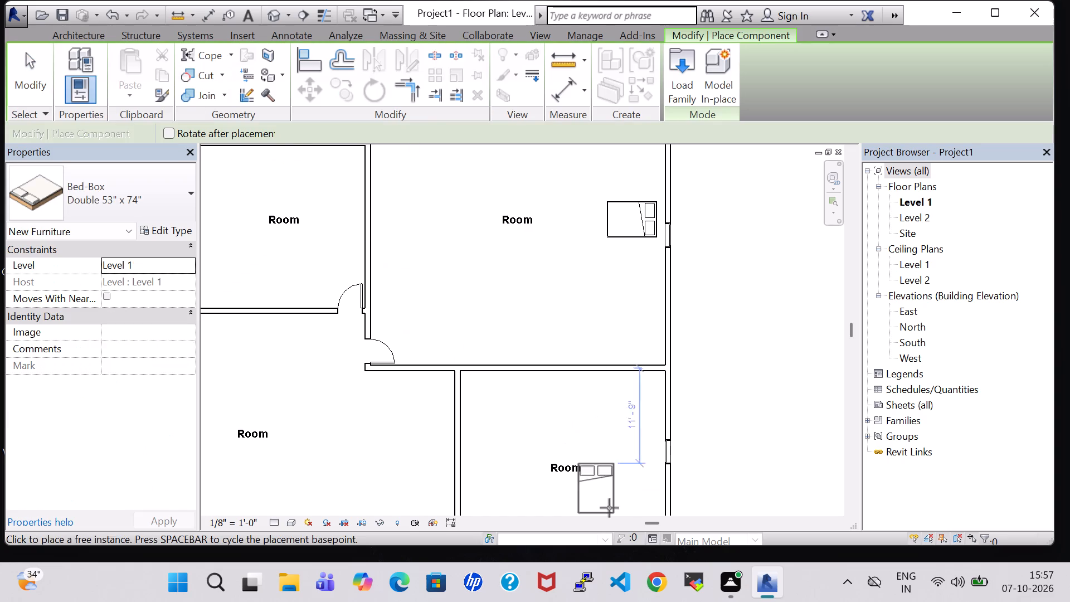
key(space)
key(space)
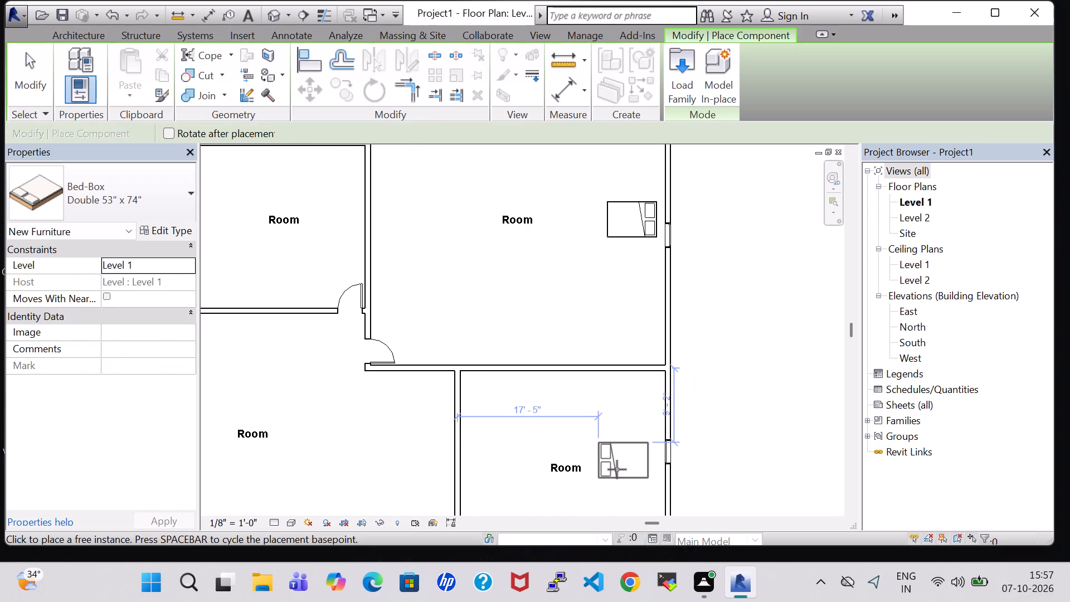
key(space)
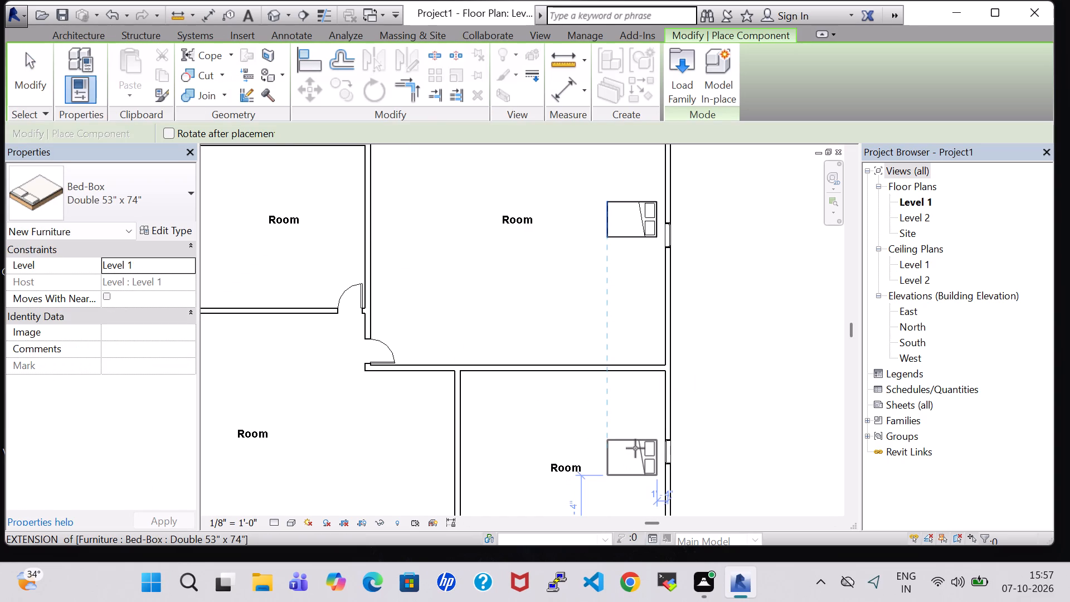
click(635, 448)
key(Escape)
key(Escape)
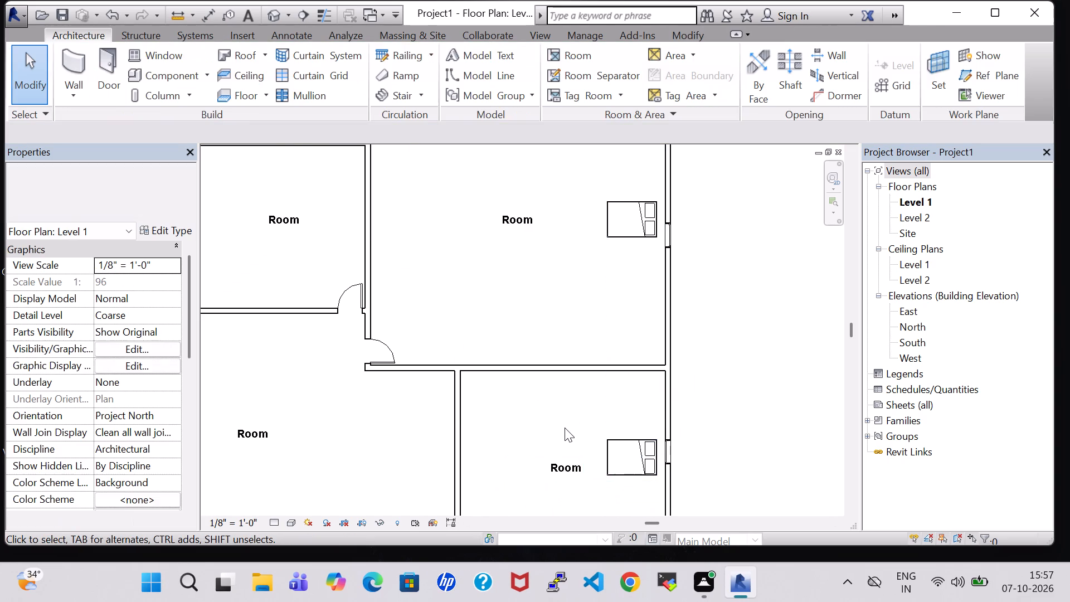
Load the Cabinet-File 4 Drawer family from the US Imperial Furniture Storage folder for component placement.
scroll(565, 428, down, 6)
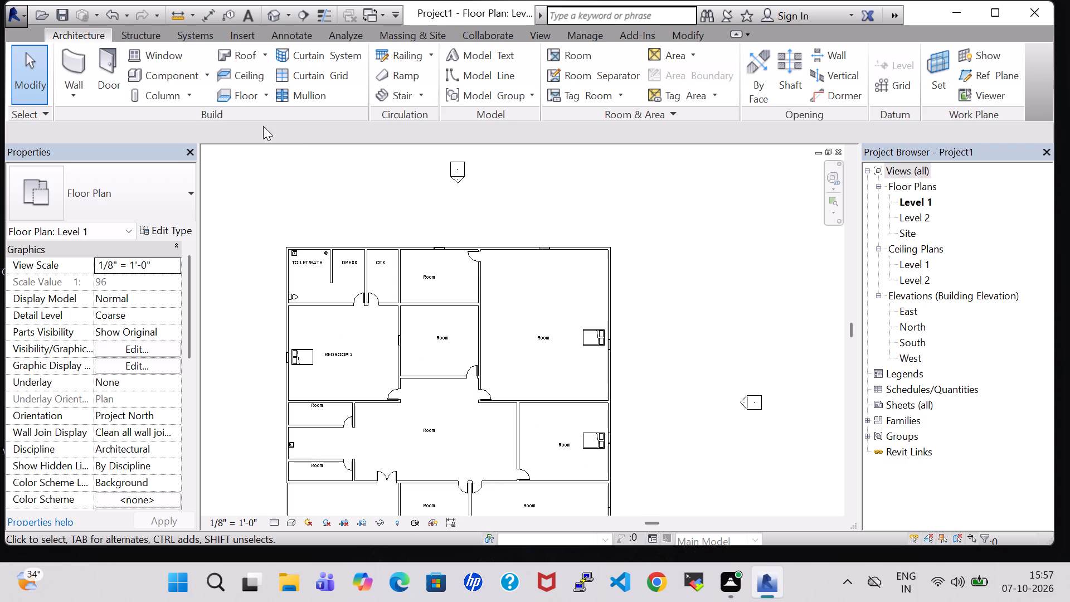
click(184, 79)
click(677, 69)
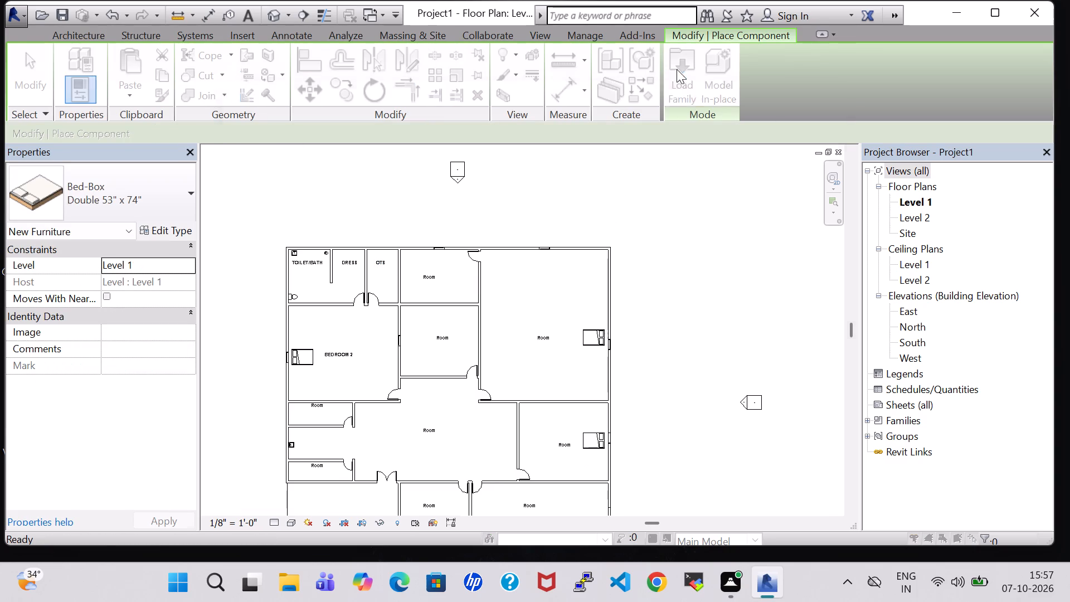
scroll(661, 271, down, 1)
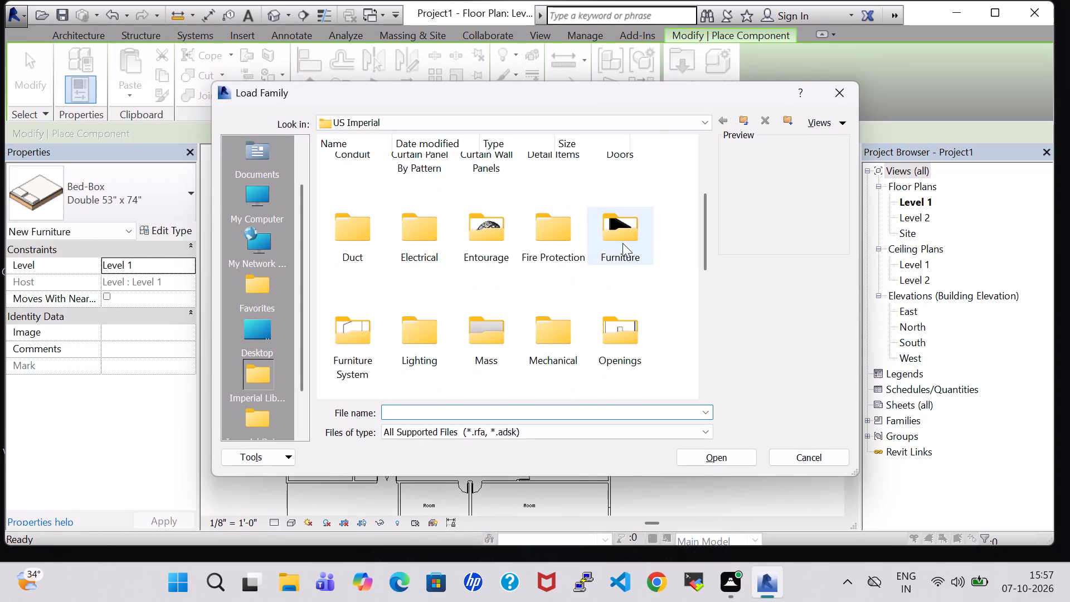
double_click(622, 243)
double_click(485, 203)
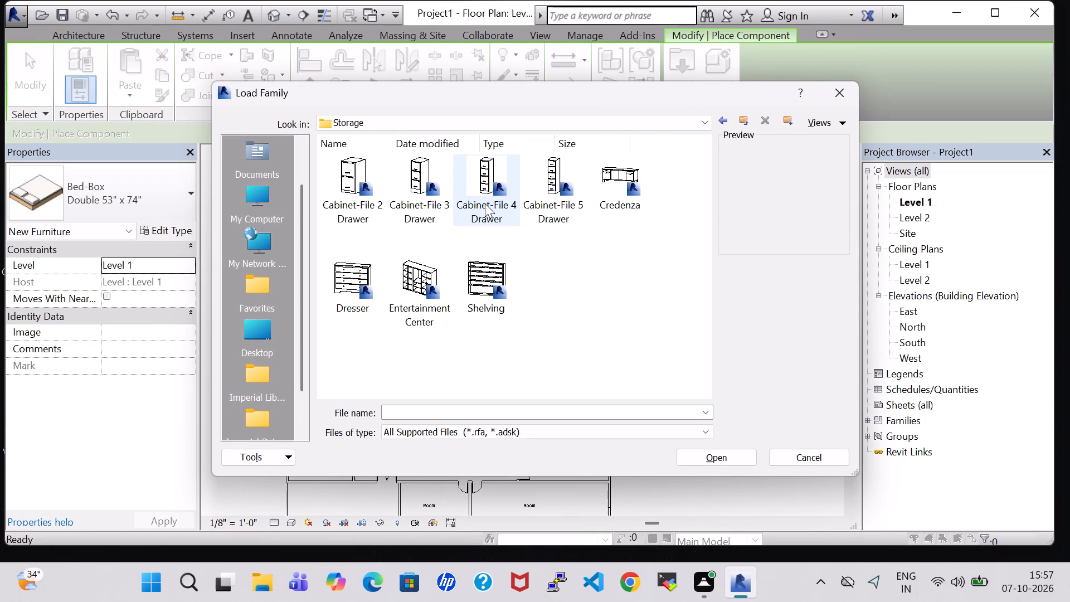
click(488, 182)
click(715, 453)
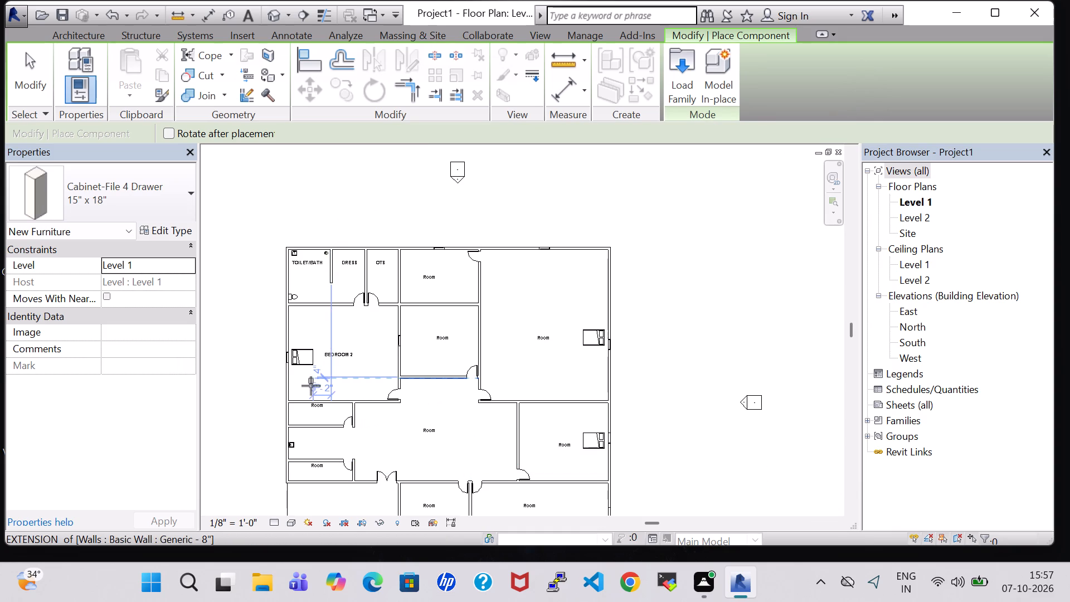
Place a 15" x 18" Cabinet-File 4 Drawer near BEDROOM 2's upper wall, about 21'-3" from its right-hand wall, front facing into the room.
scroll(311, 386, up, 7)
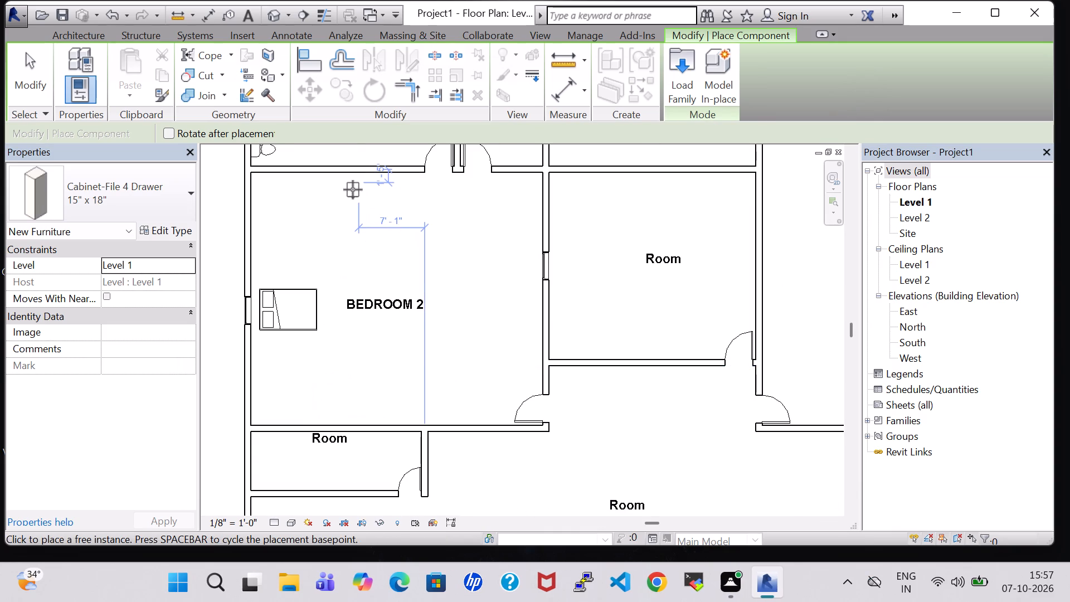
scroll(353, 190, up, 6)
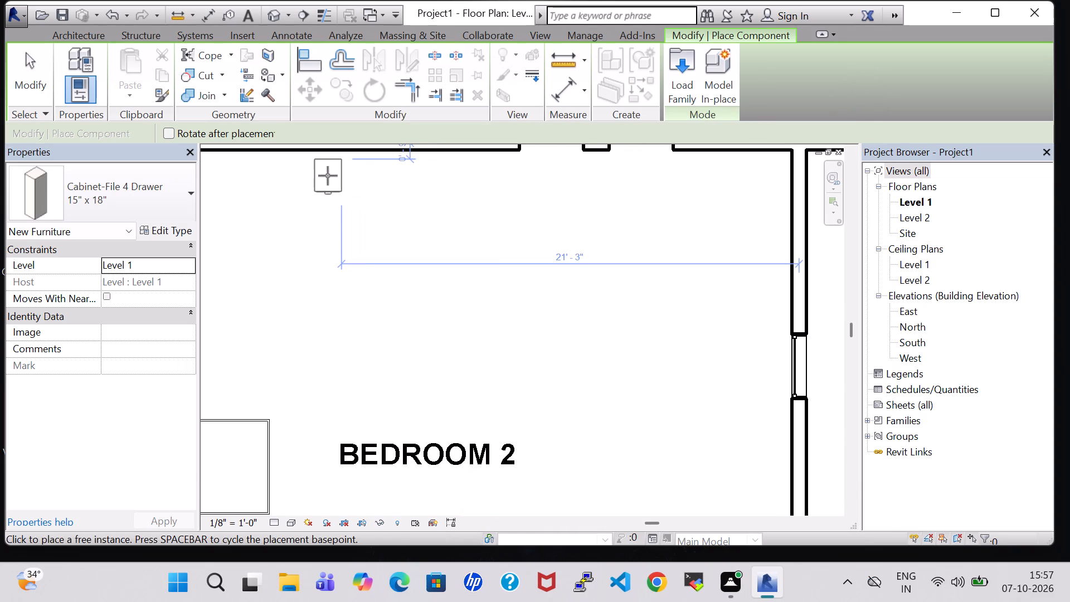
click(328, 176)
Place a Cabinet-File 4 Drawer against the lower wall of the large upper-right room, below the bed, rotated to face into the room.
scroll(445, 307, down, 5)
middle_drag(445, 307, 321, 295)
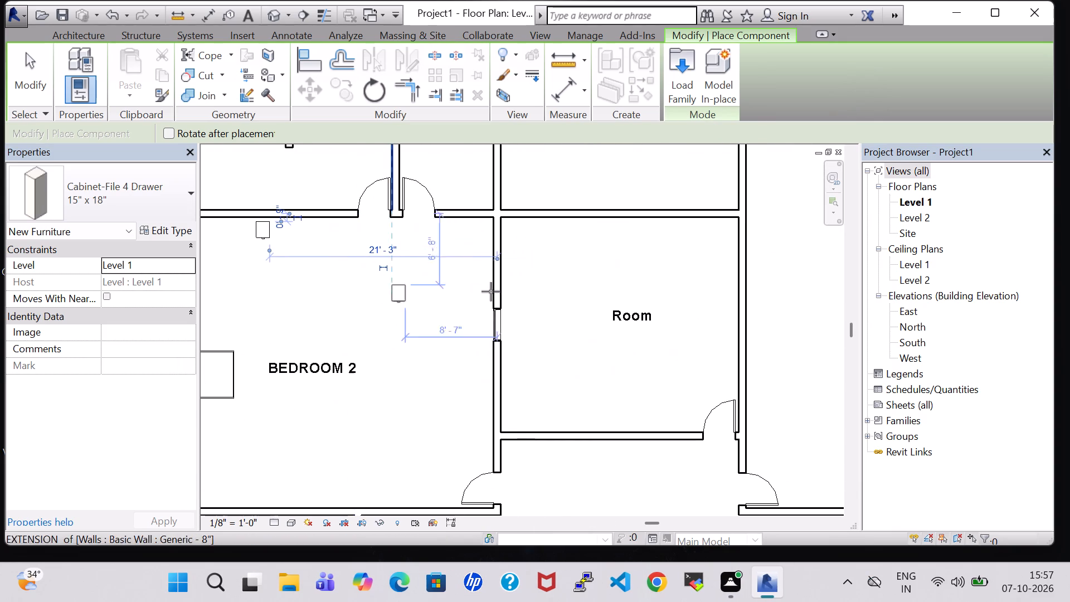
scroll(616, 239, down, 4)
middle_drag(622, 258, 426, 338)
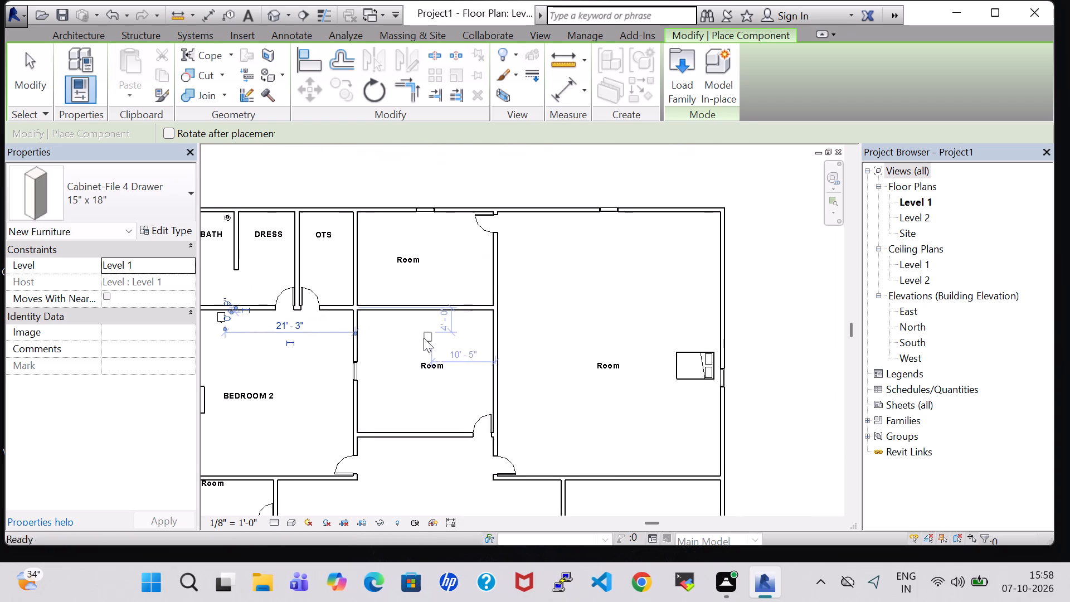
key(space)
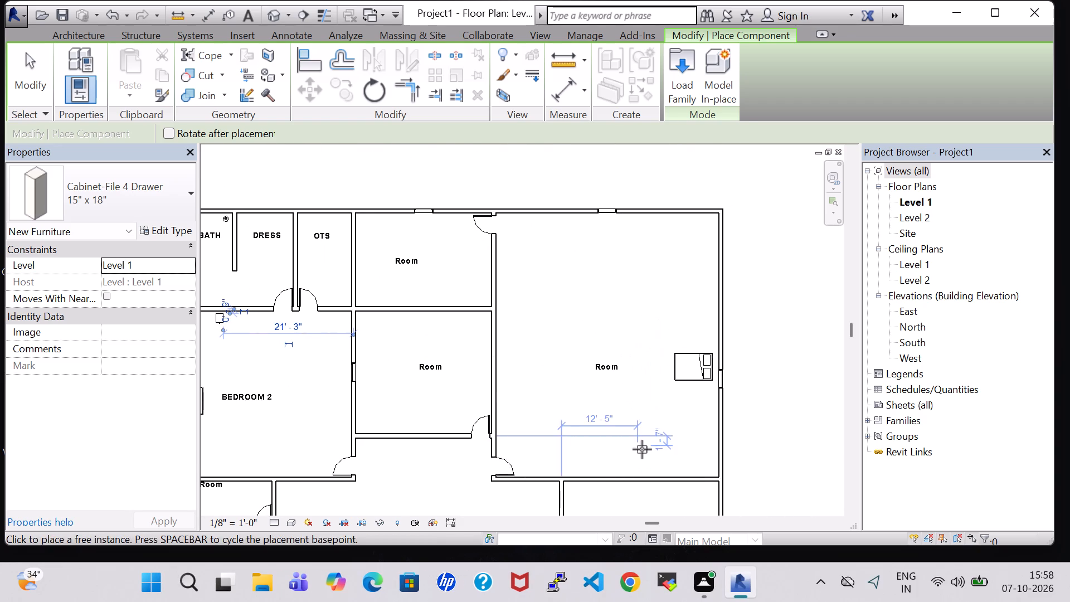
key(space)
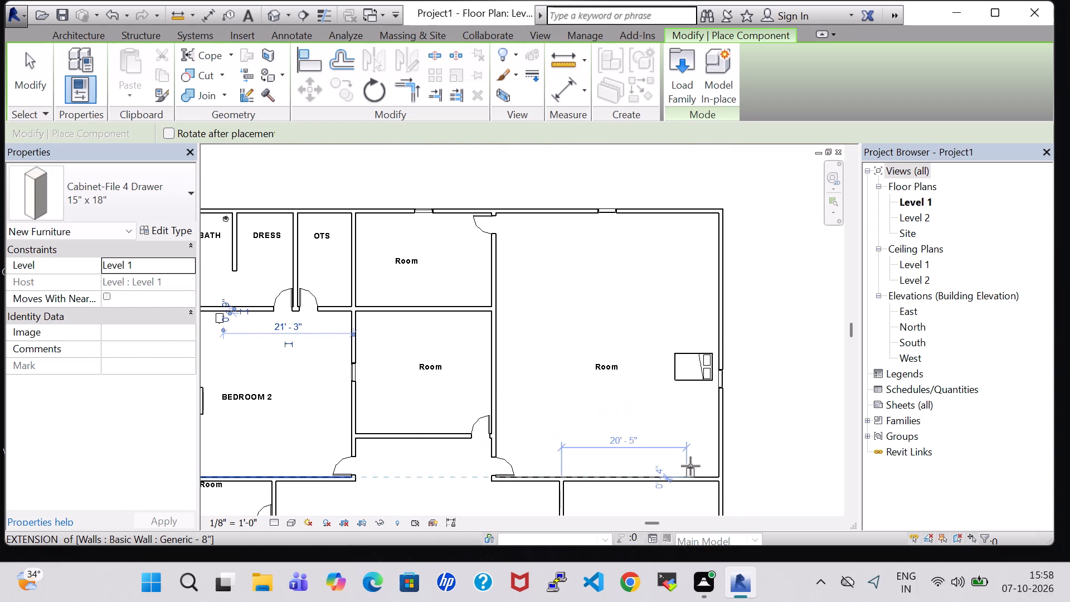
scroll(681, 483, up, 2)
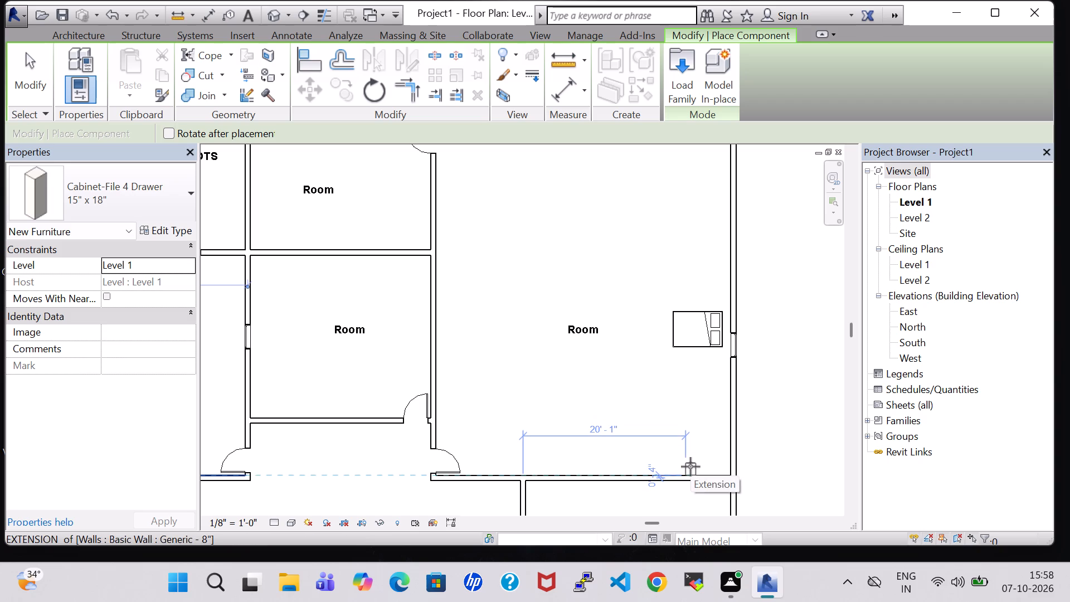
scroll(690, 467, up, 7)
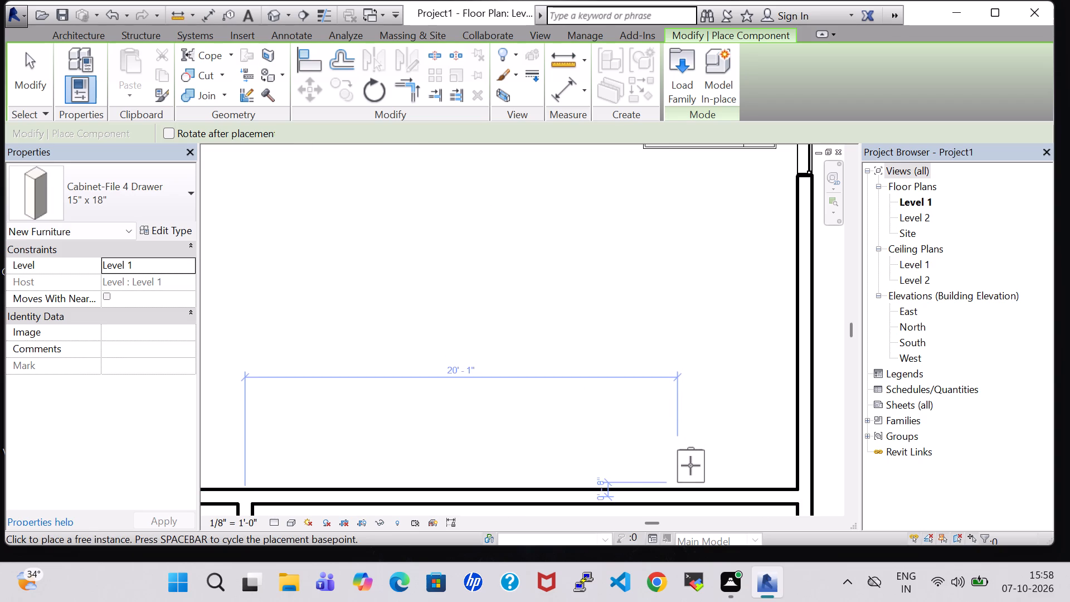
click(690, 465)
Place another Cabinet-File 4 Drawer in the lower outer corner of the bedroom directly below, rotated to face away from the outer wall.
scroll(691, 444, down, 4)
middle_drag(709, 498, 588, 244)
key(space)
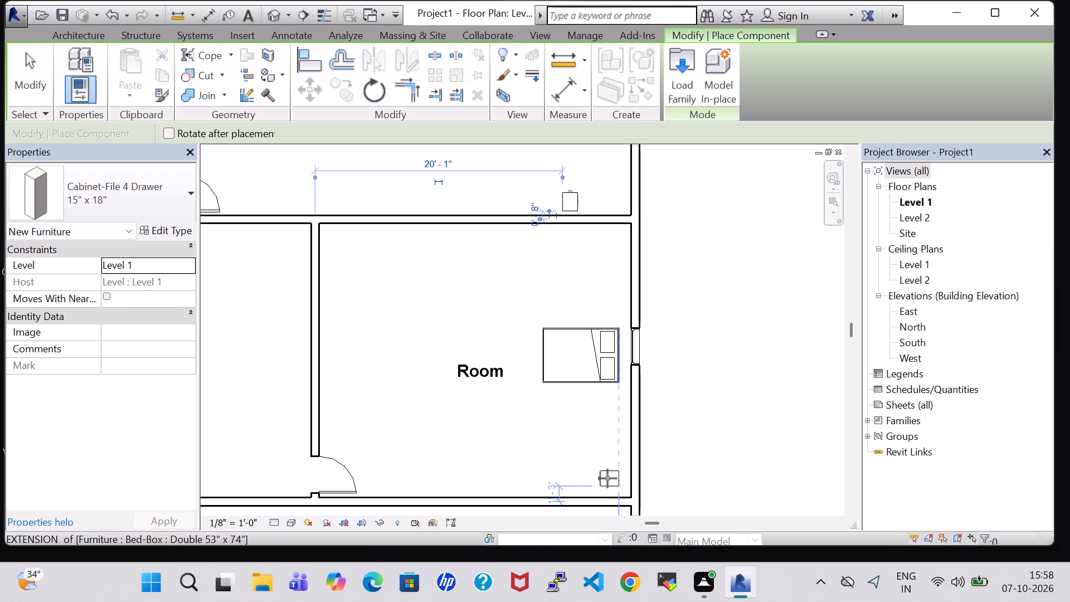
scroll(607, 478, up, 6)
click(633, 491)
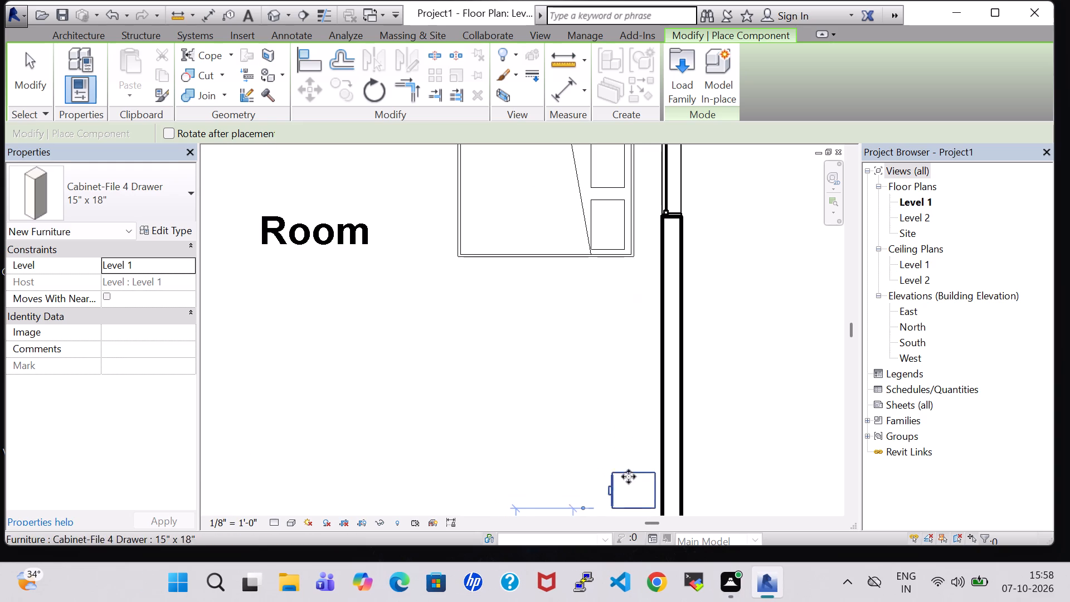
key(Escape)
key(Escape)
Load the Table-End family from the US Imperial Furniture Tables folder for component placement.
scroll(597, 414, down, 2)
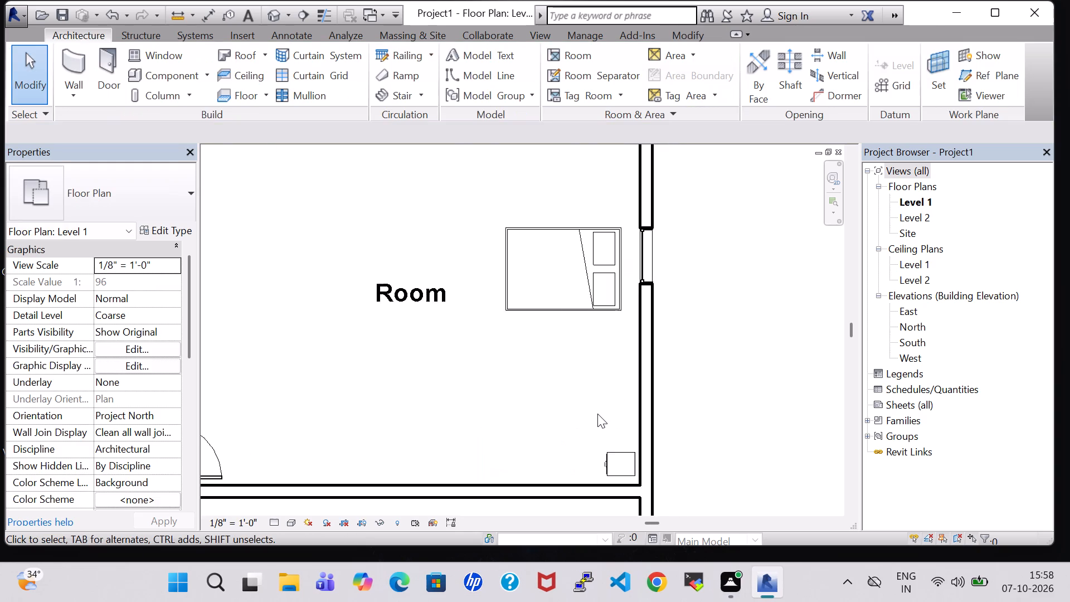
scroll(597, 414, down, 9)
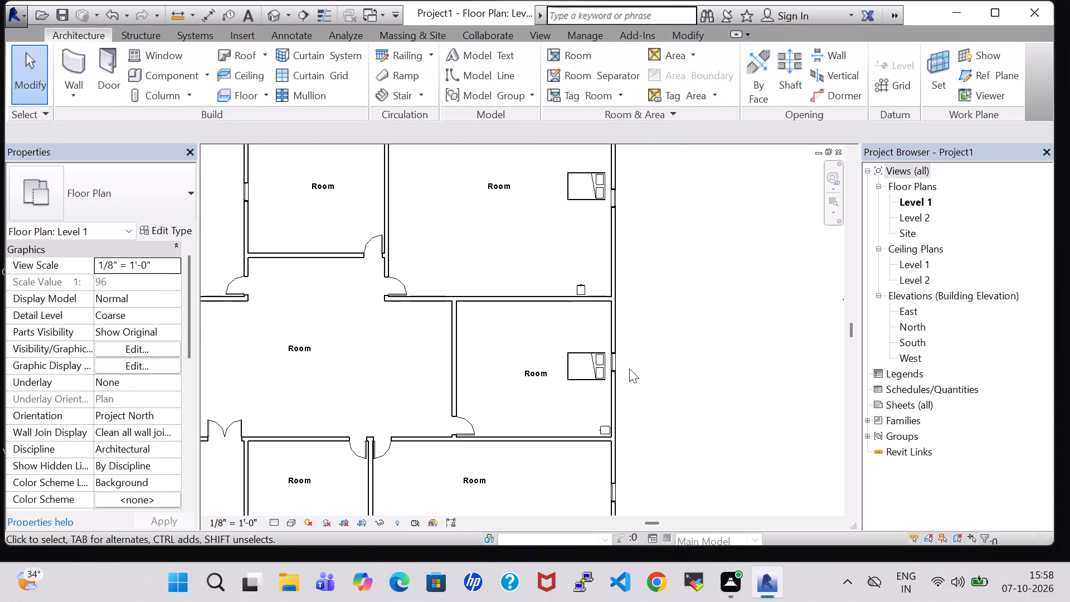
middle_drag(529, 332, 760, 337)
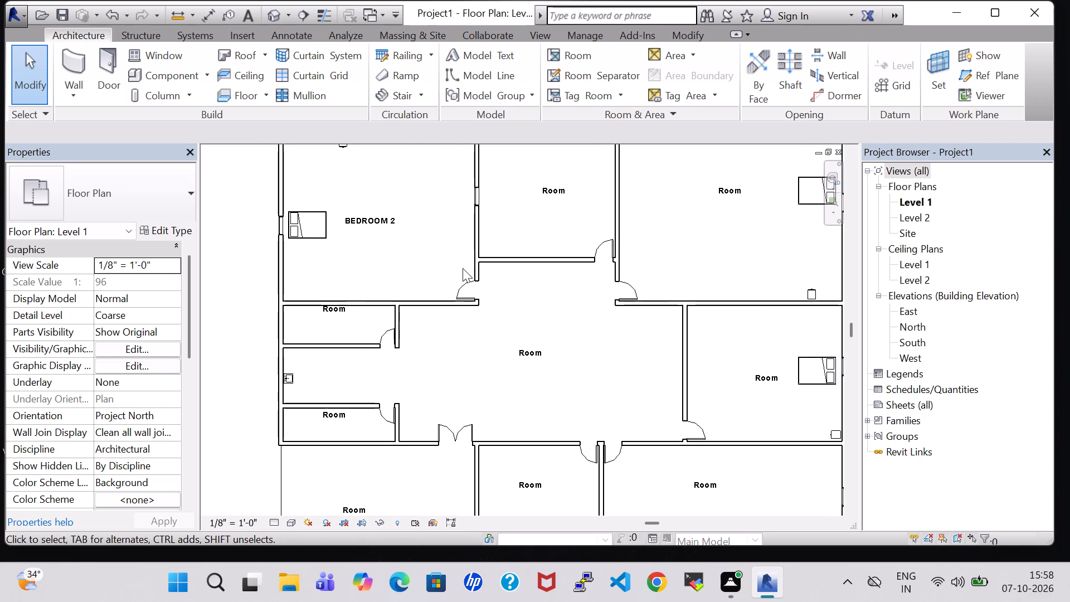
scroll(463, 268, down, 2)
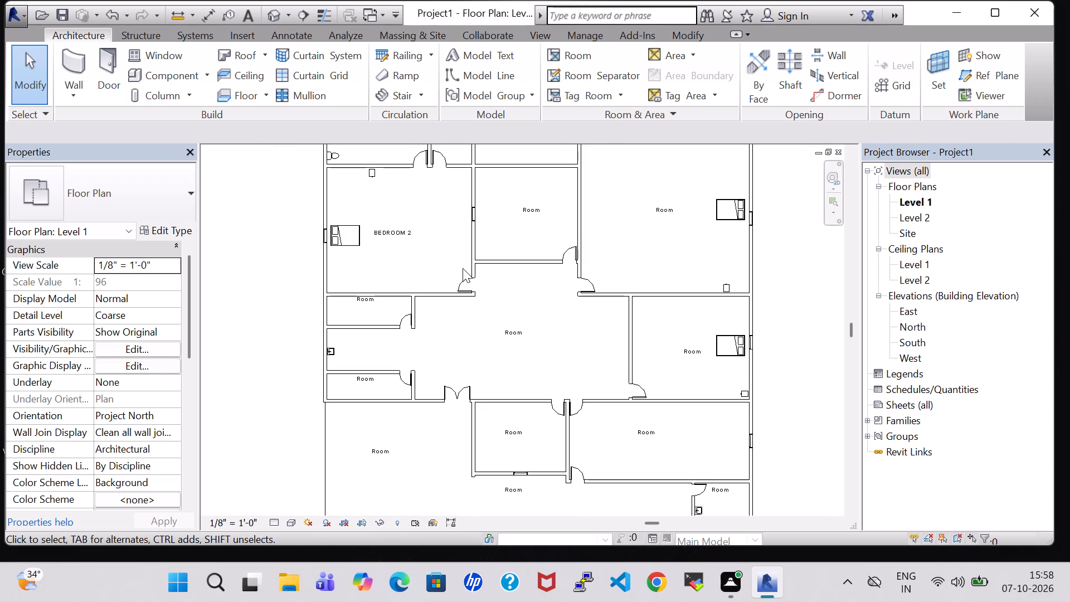
click(165, 76)
click(670, 76)
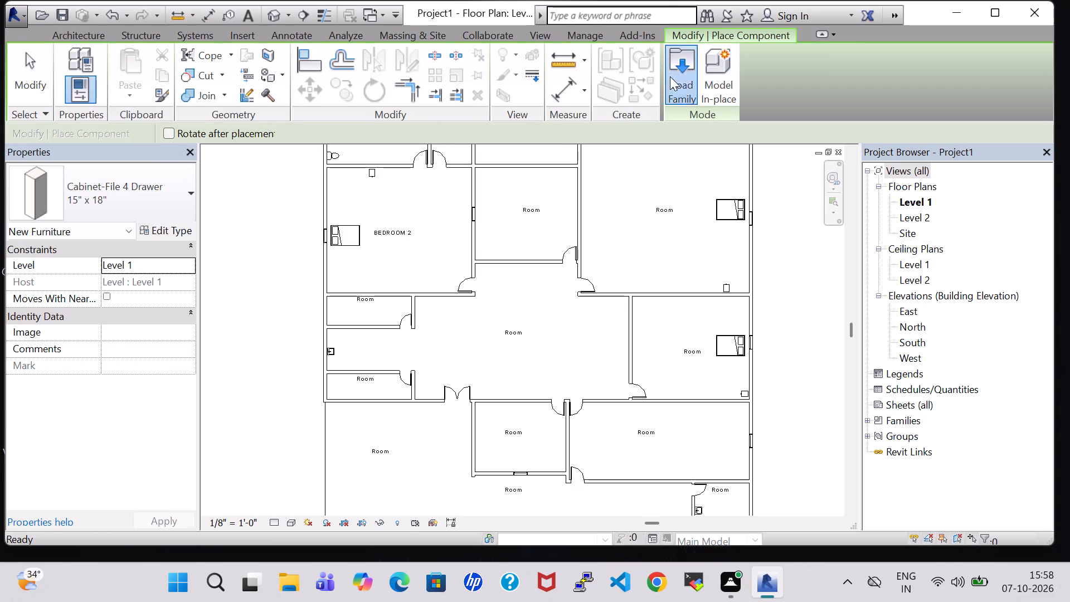
scroll(614, 347, down, 1)
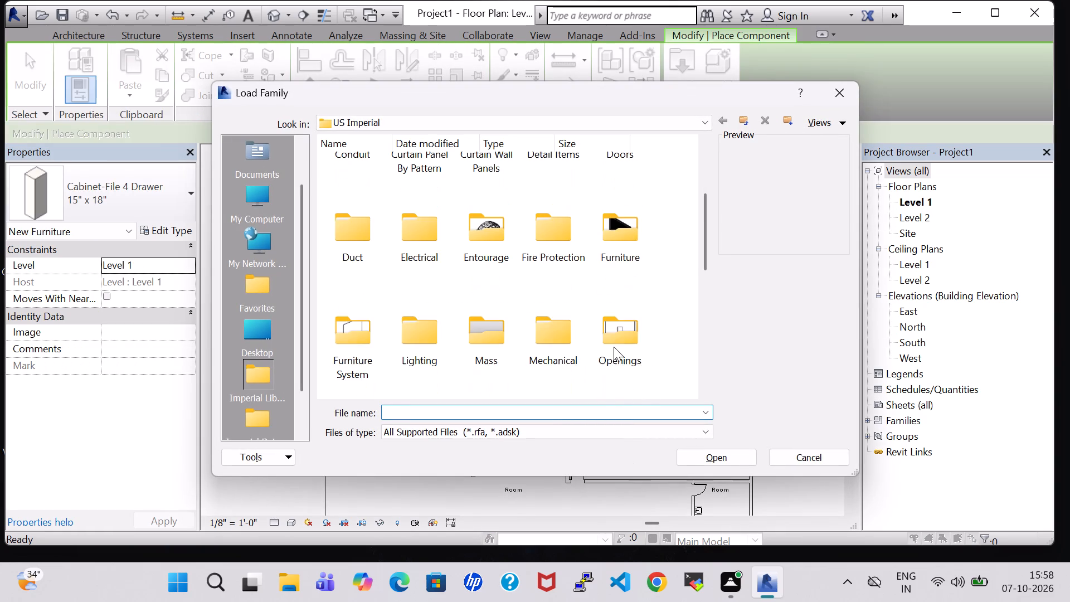
double_click(628, 236)
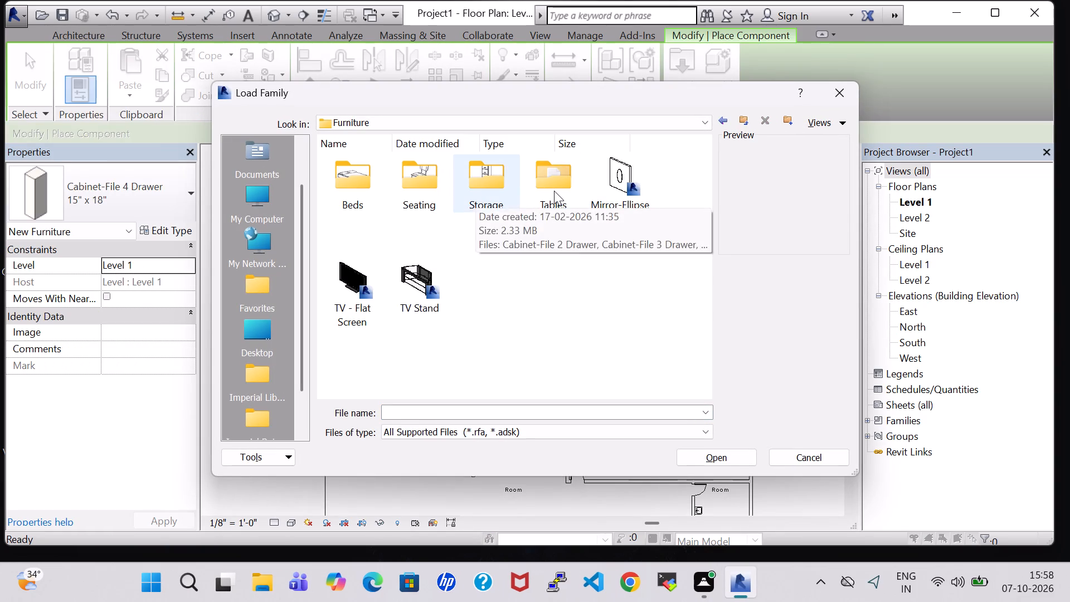
double_click(554, 191)
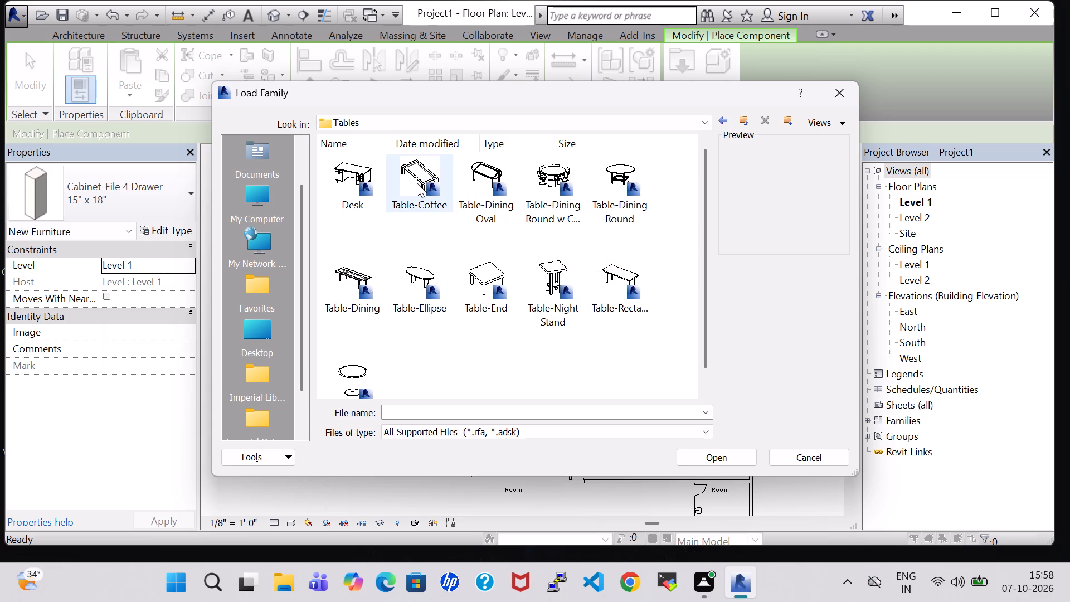
click(494, 282)
click(684, 460)
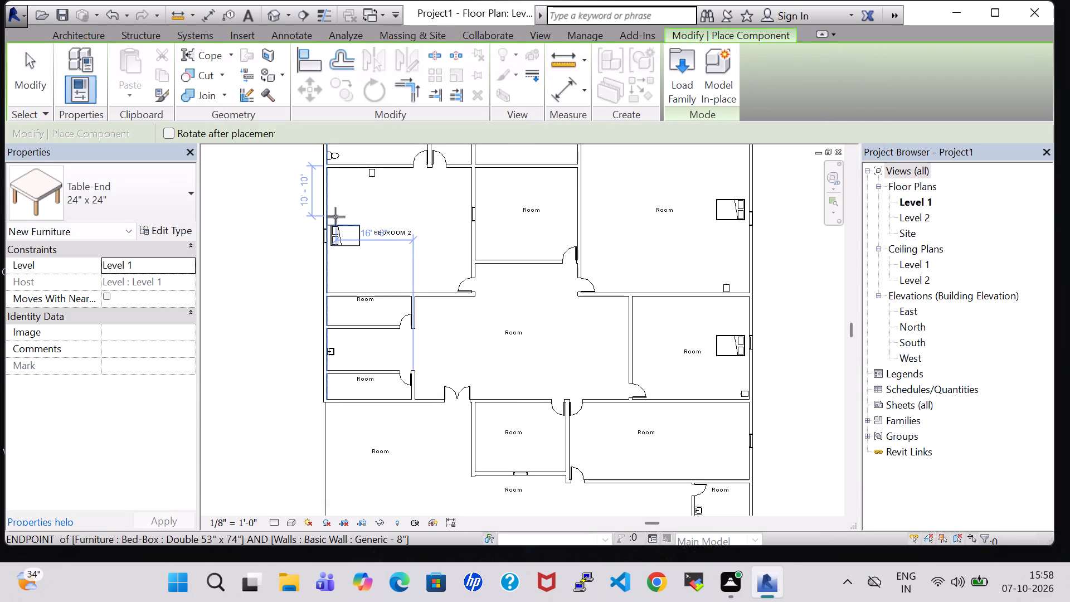
Place a 24" x 24" Table-End on each side of the bed in BEDROOM 2, near the headboard.
scroll(338, 213, up, 6)
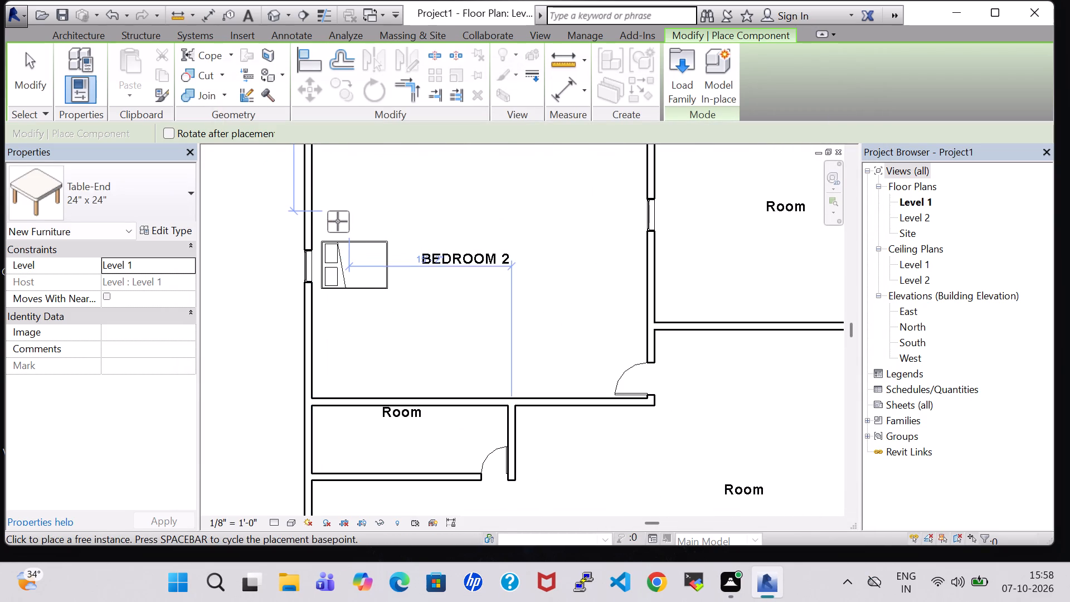
click(334, 219)
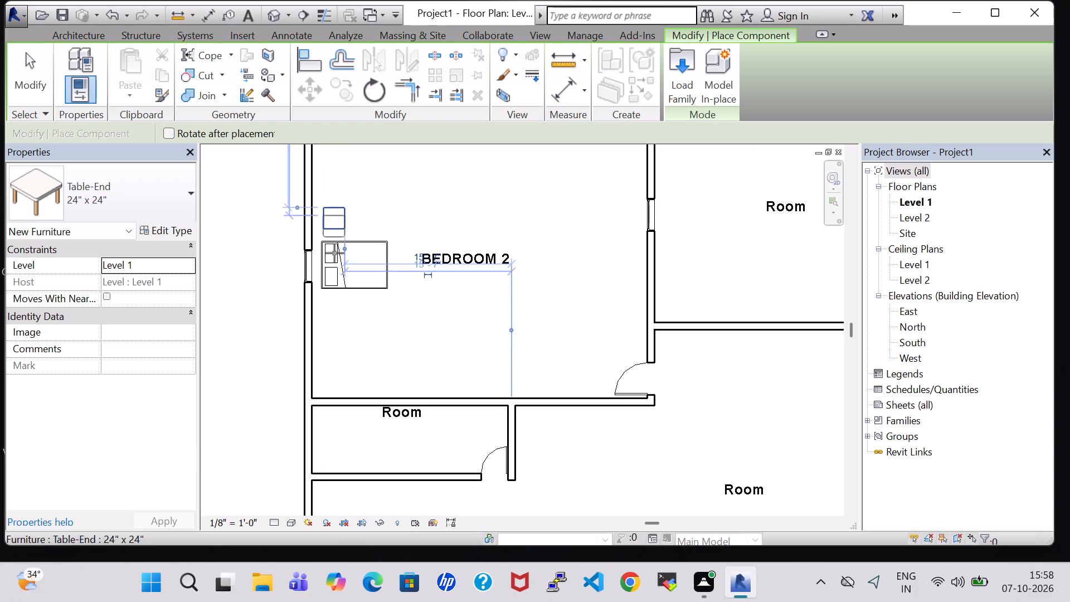
click(329, 317)
Place two 24" x 24" Table-End tables flanking the bed in the large upper-right room, aligned with each other beside the headboard.
middle_drag(615, 349, 400, 381)
scroll(456, 337, down, 4)
middle_drag(761, 334, 673, 340)
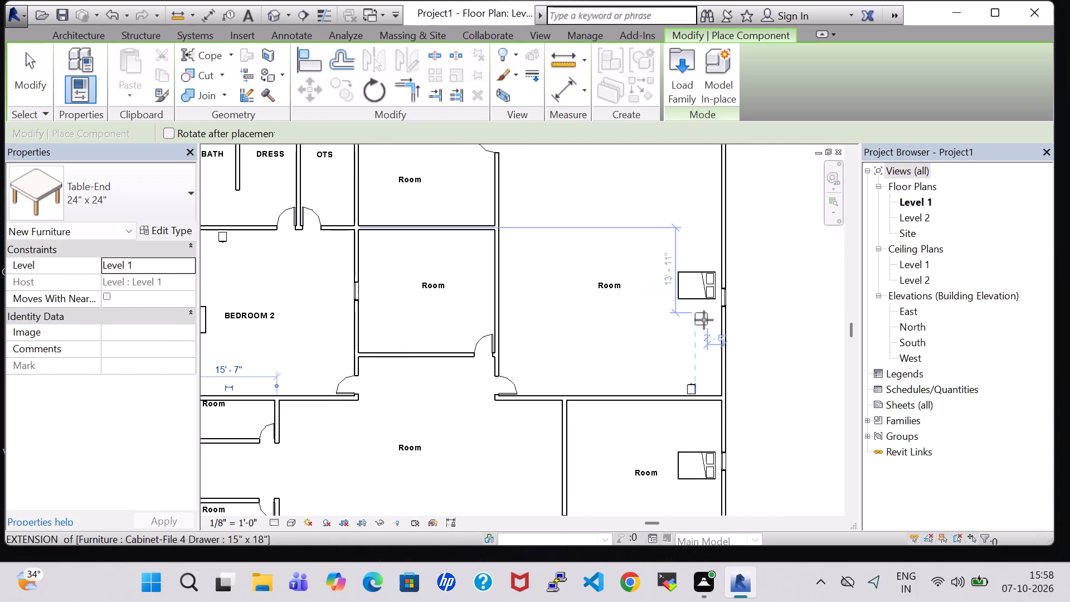
scroll(702, 322, up, 5)
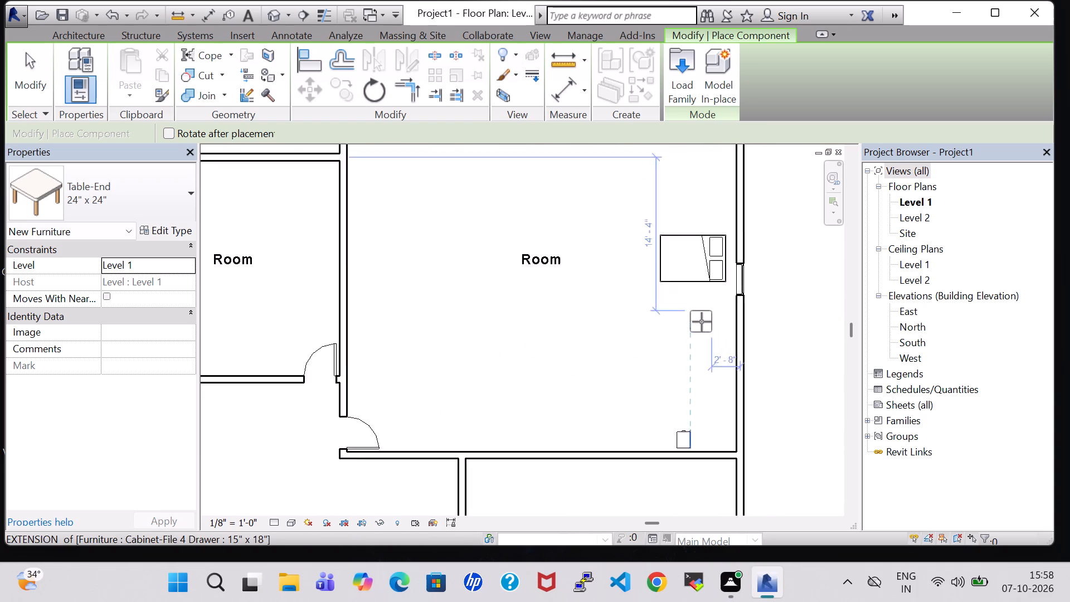
scroll(702, 322, up, 2)
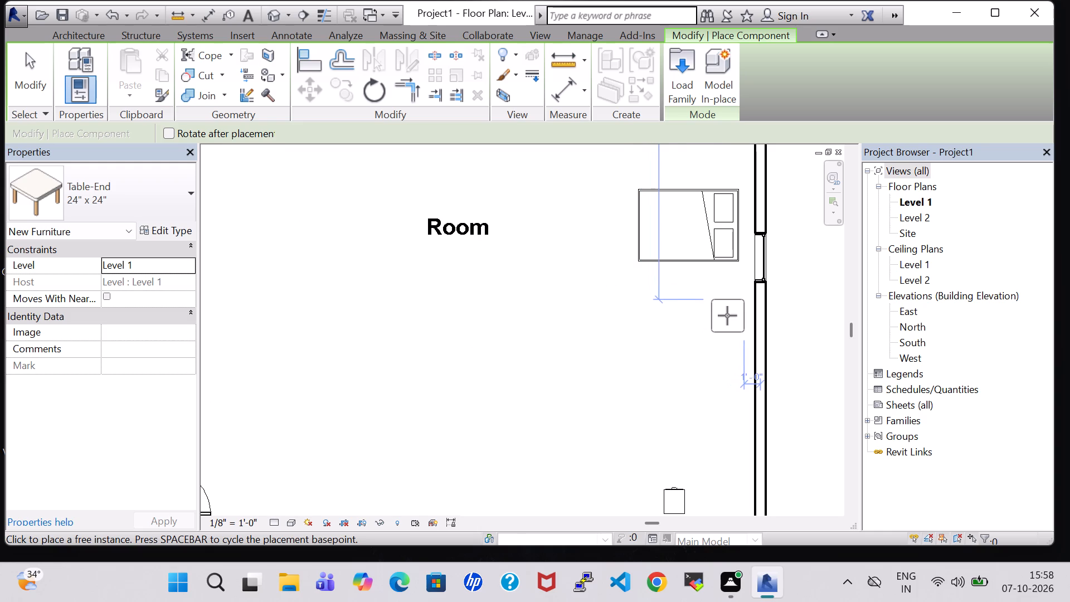
click(727, 315)
scroll(721, 159, up, 1)
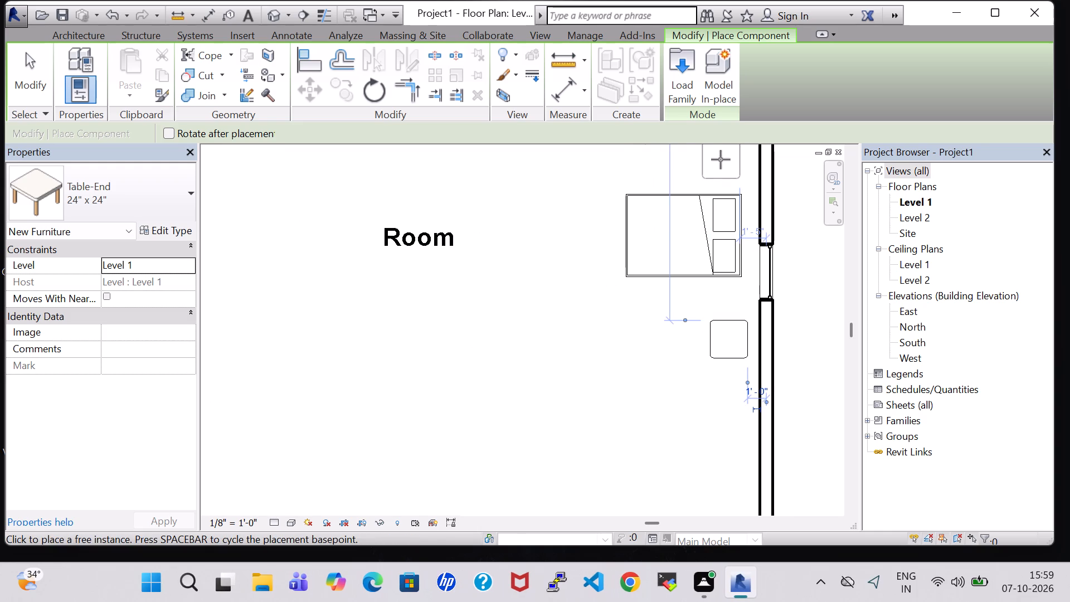
middle_drag(721, 159, 721, 241)
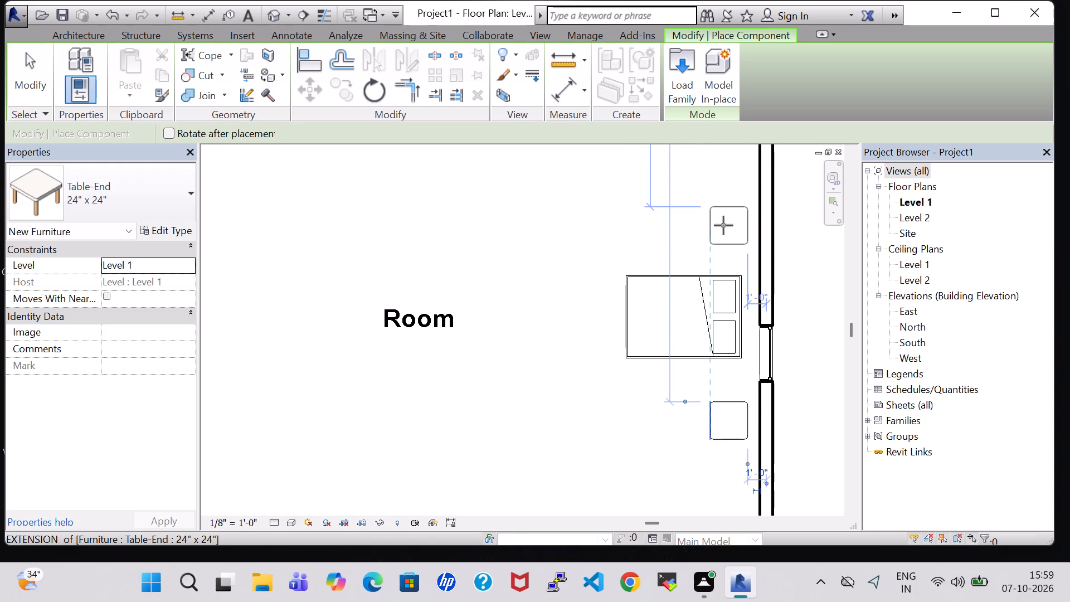
click(723, 225)
Place a 24" x 24" Table-End on each side of the bed in the room below, beside the headboard.
scroll(722, 317, down, 4)
middle_drag(708, 452, 665, 298)
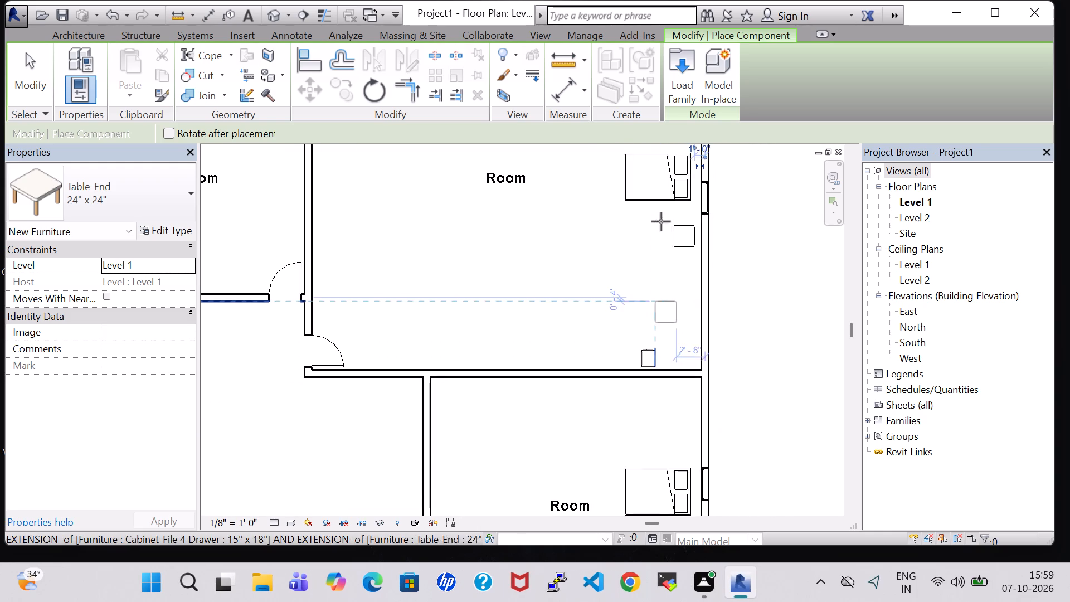
click(681, 427)
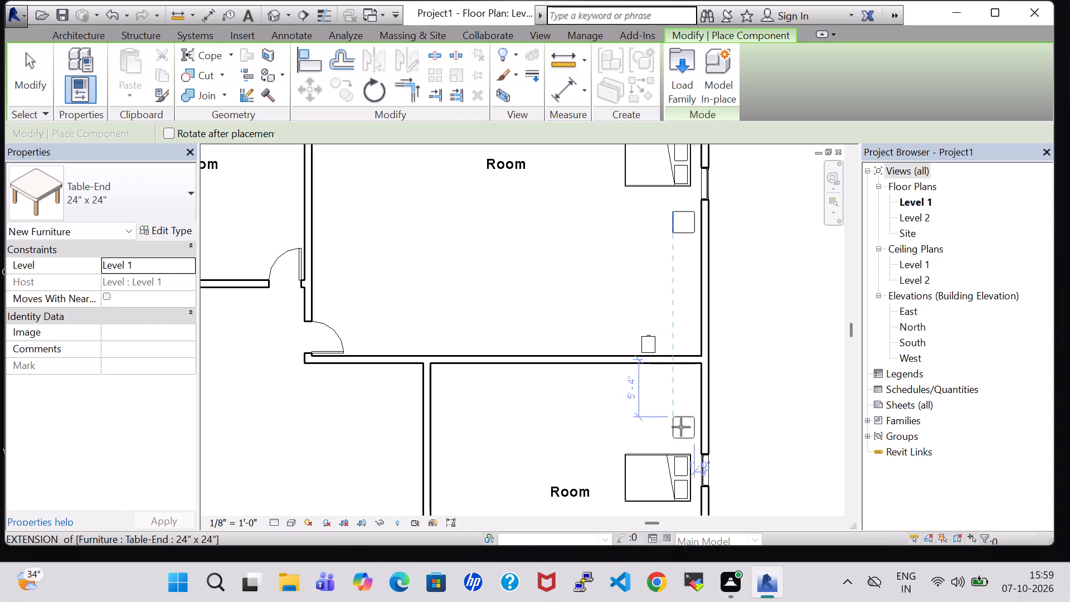
middle_drag(687, 492, 637, 220)
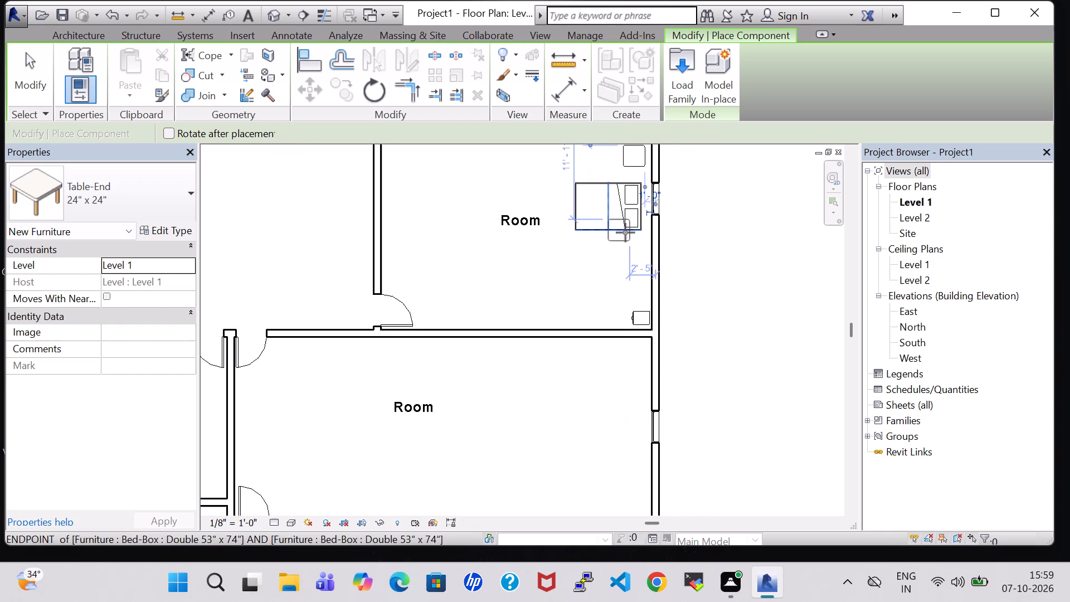
click(641, 259)
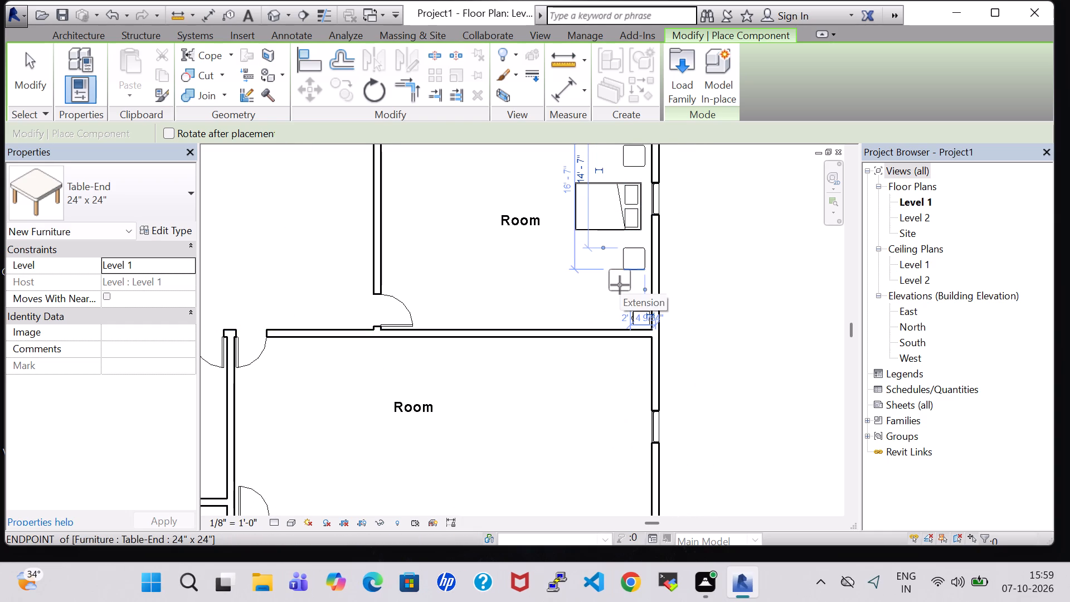
key(Escape)
key(Escape)
Rename the unnamed room between OTS and the large bedroom on the plan's upper edge as STORE.
scroll(620, 285, down, 5)
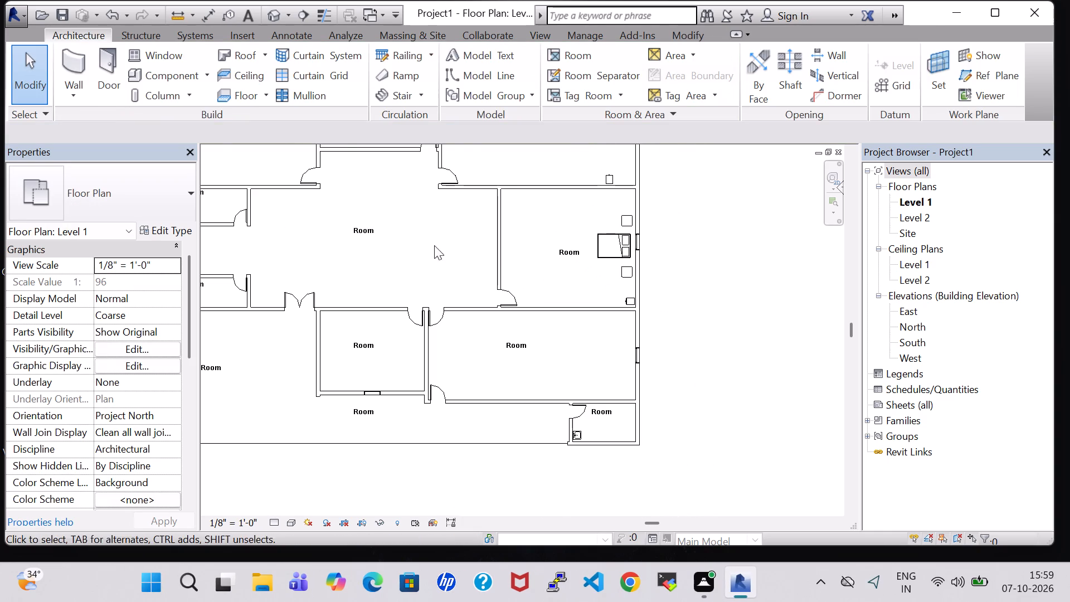
middle_drag(434, 245, 716, 303)
scroll(514, 298, up, 2)
scroll(513, 186, up, 1)
middle_drag(513, 186, 576, 346)
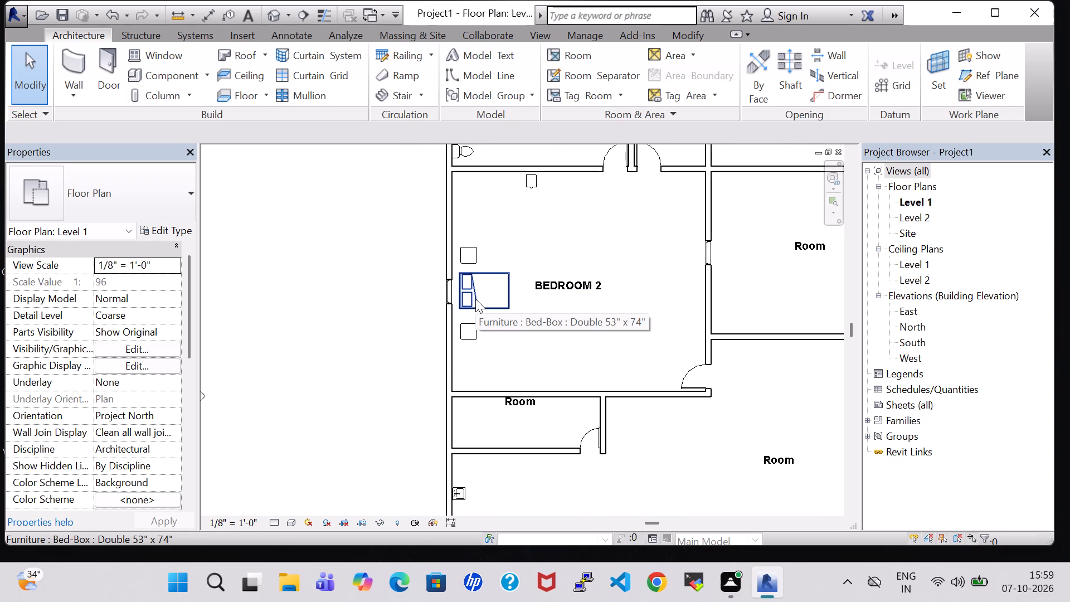
scroll(525, 255, down, 4)
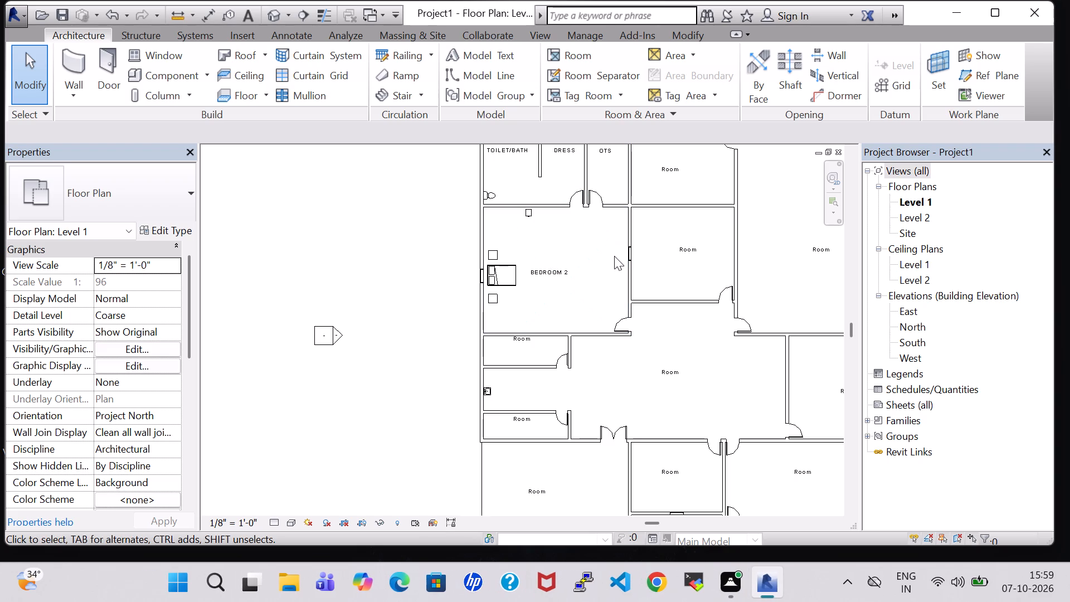
click(678, 190)
click(670, 171)
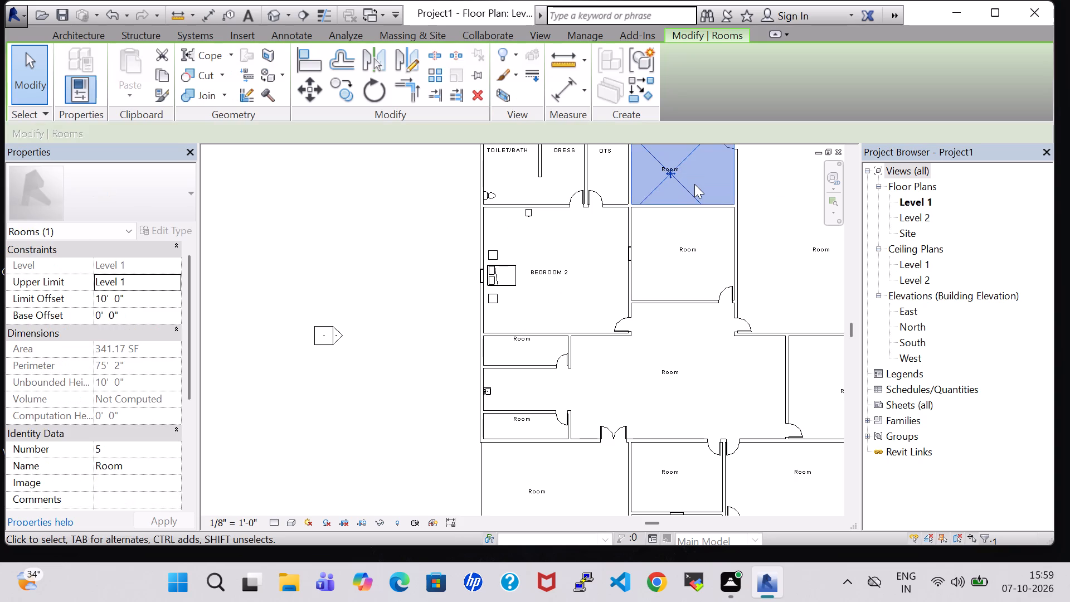
scroll(694, 184, up, 5)
middle_drag(694, 184, 700, 295)
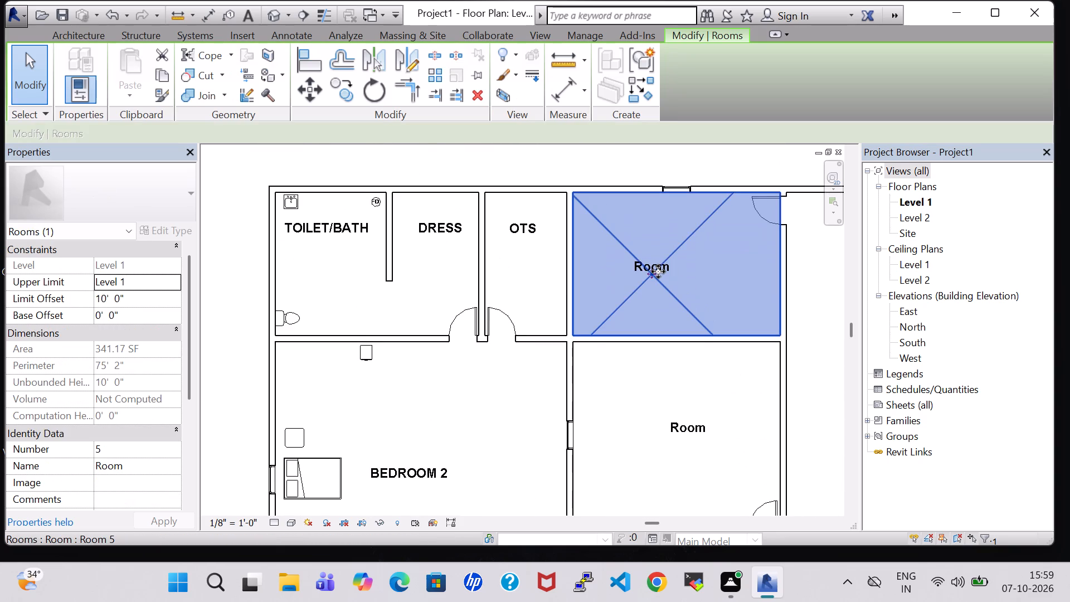
click(658, 271)
click(713, 294)
click(657, 273)
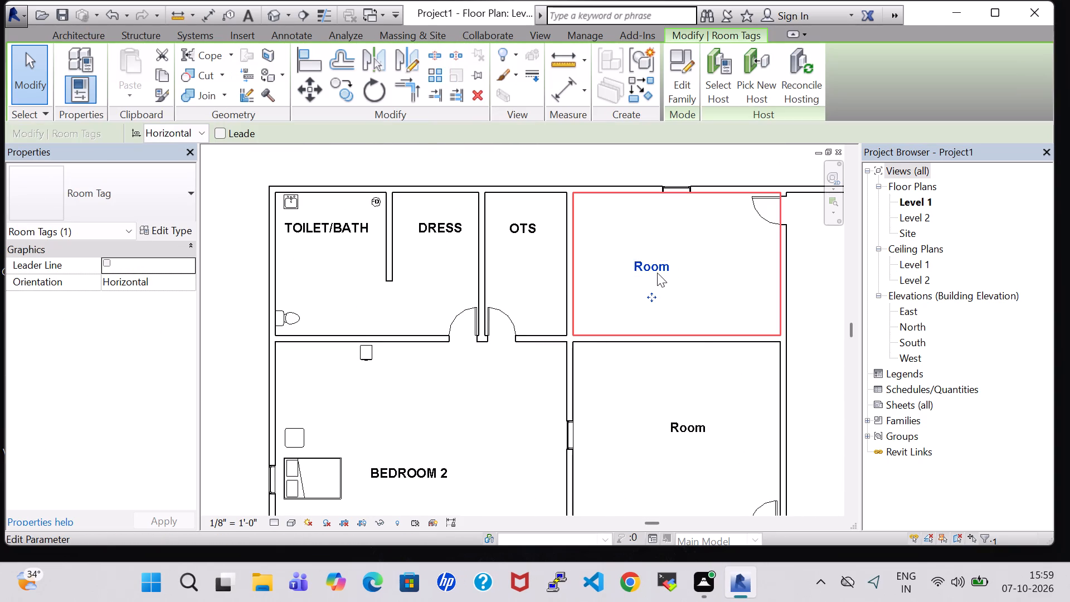
click(657, 273)
key(BackSpace)
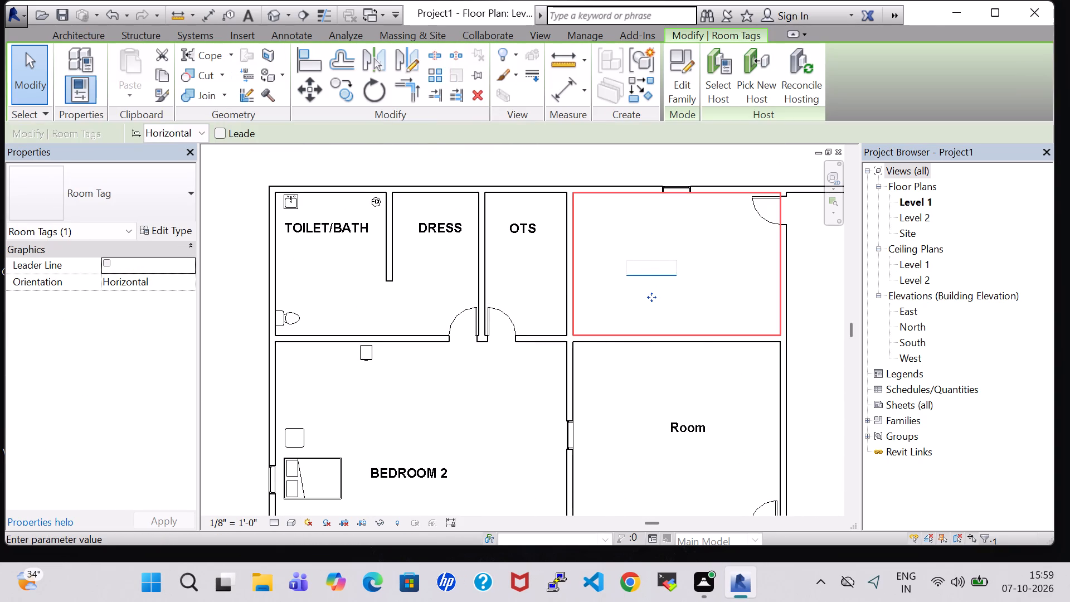
text(STORE)
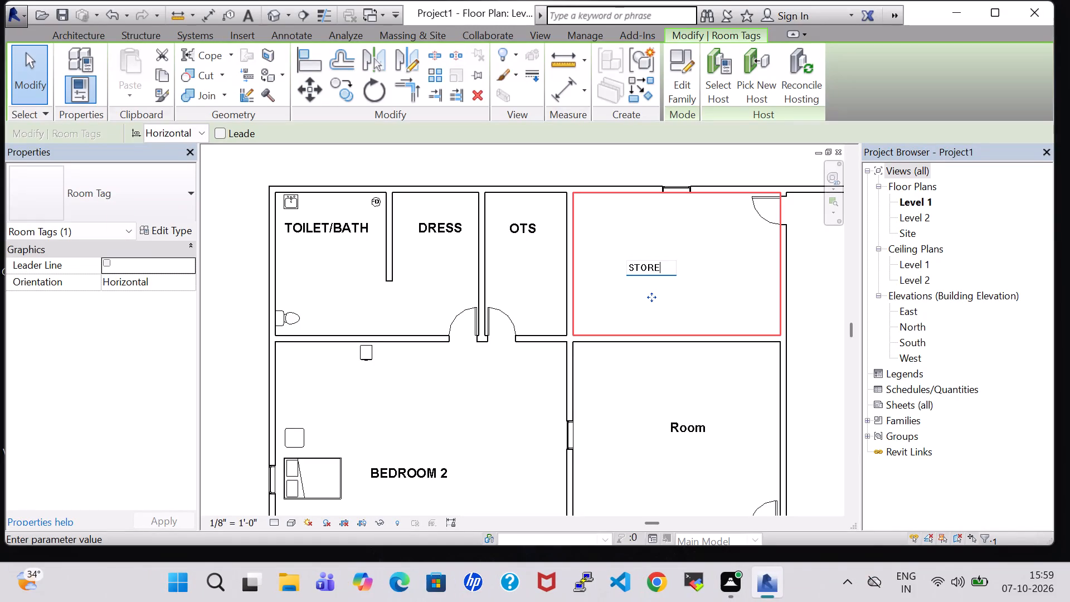
key(Return)
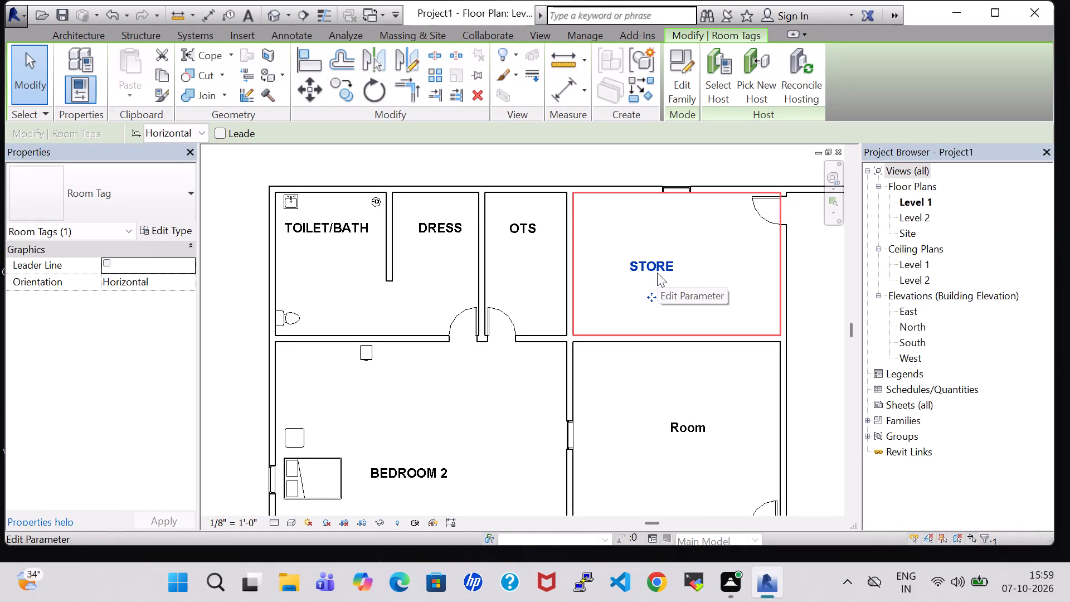
Nudge the STORE room tag six increments to the right so it sits nearer the room's centre.
key(Right)
key(Right)
key(Right)
key(Right)
key(Right)
key(Right)
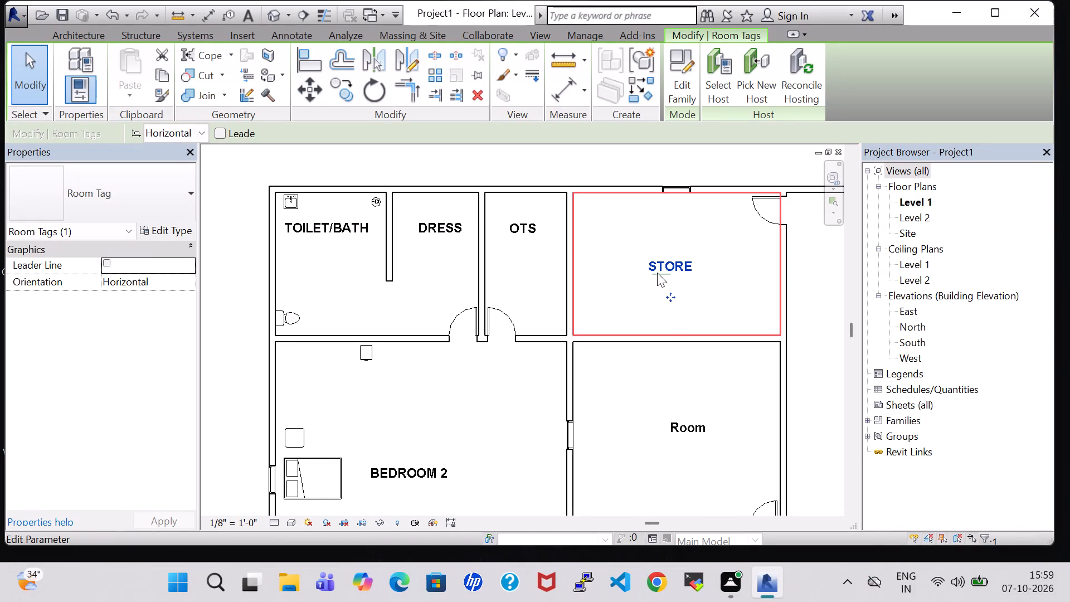
Rename the unnamed room directly below STORE as PRAYER HALL.
click(680, 429)
click(641, 386)
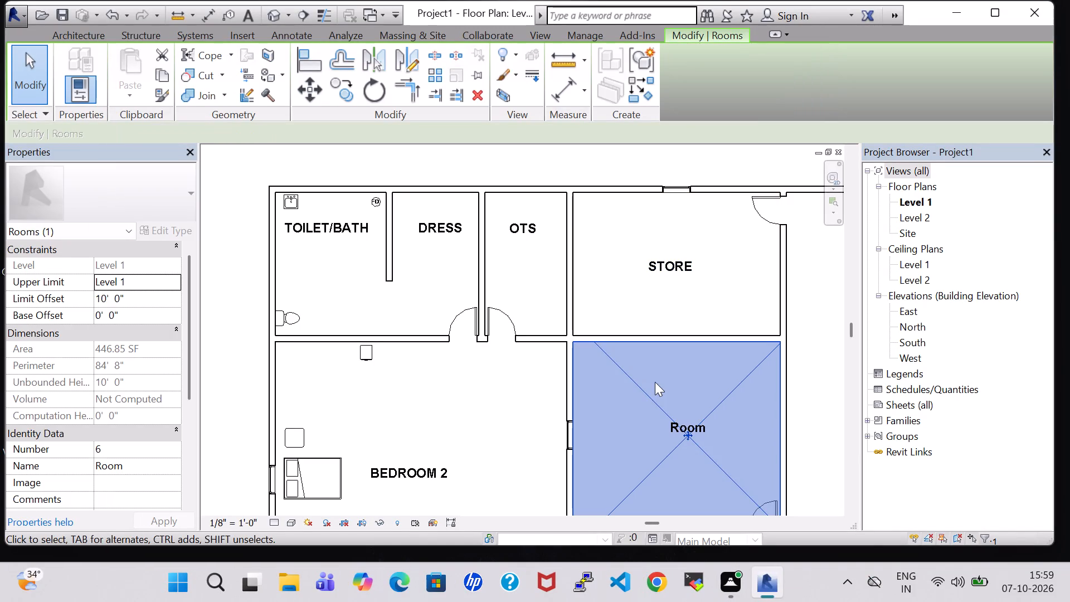
click(691, 424)
scroll(692, 426, down, 1)
middle_drag(692, 426, 668, 355)
click(668, 352)
click(668, 357)
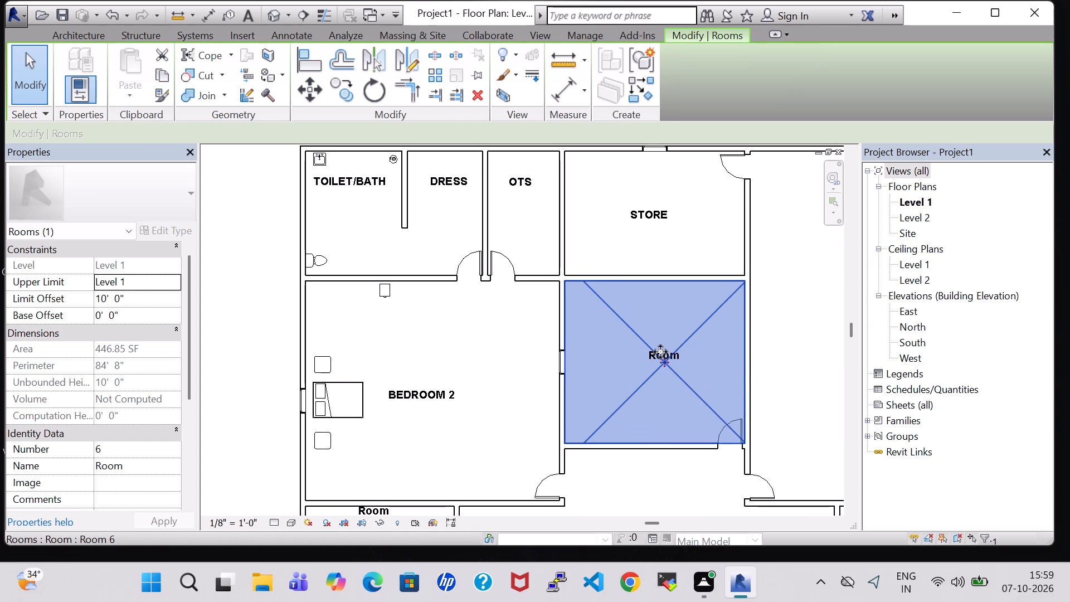
click(660, 352)
key(Escape)
click(669, 354)
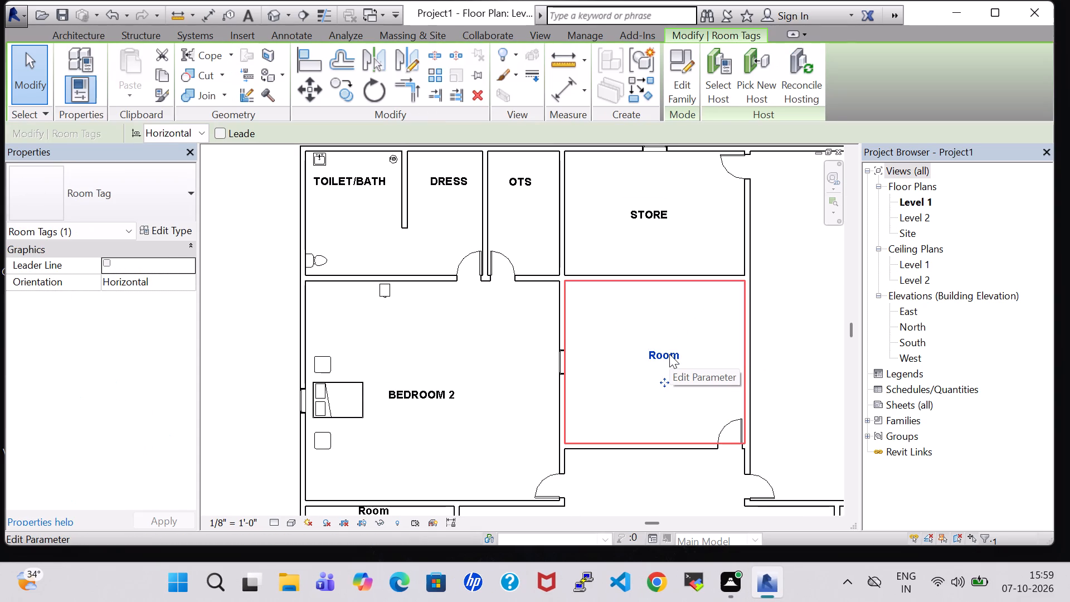
key(Return)
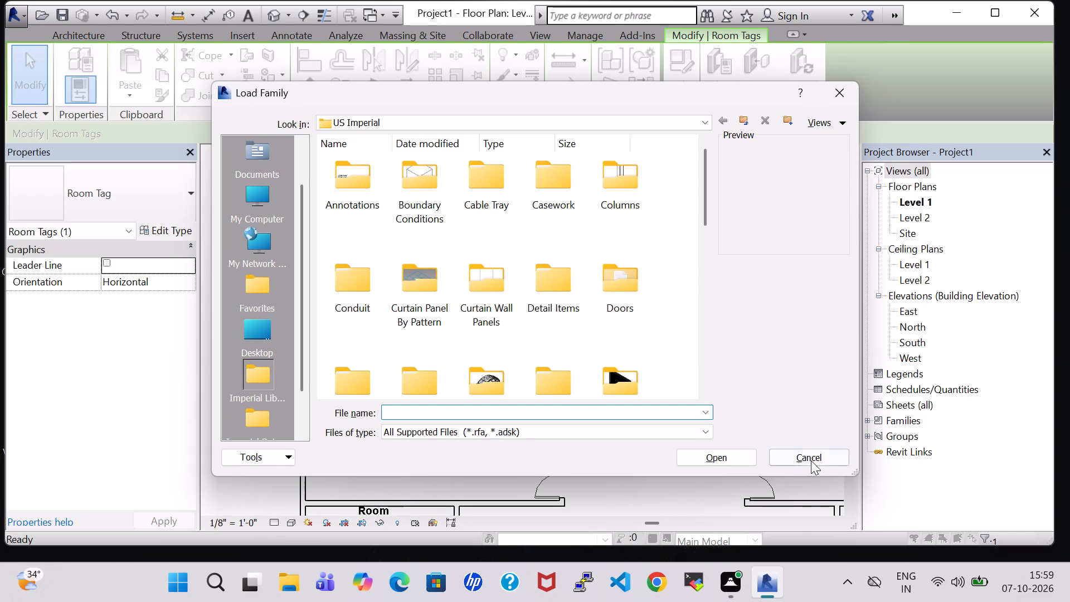
click(811, 460)
click(679, 361)
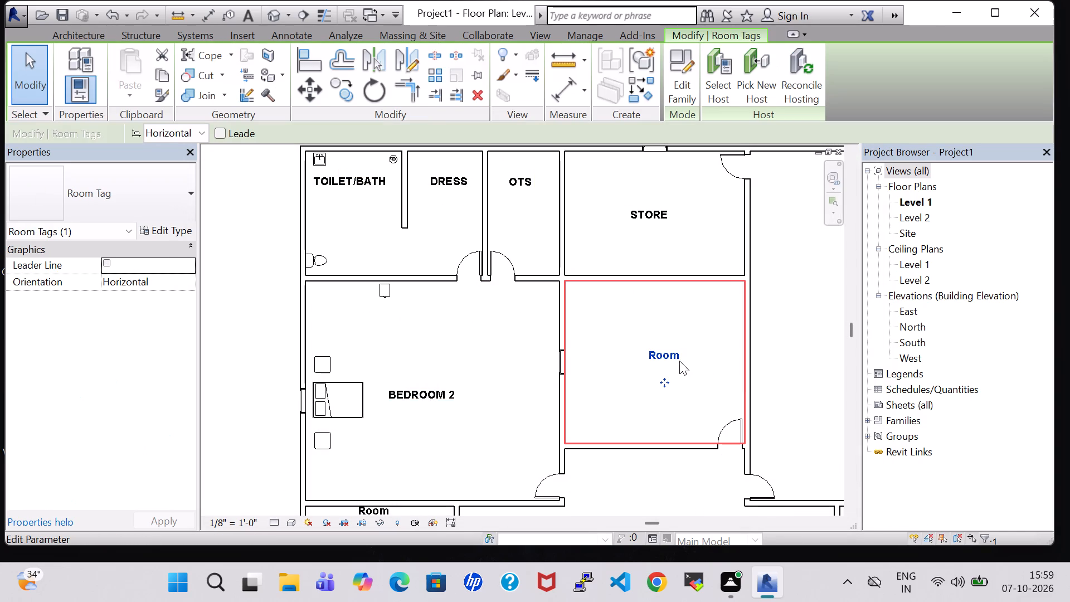
click(679, 361)
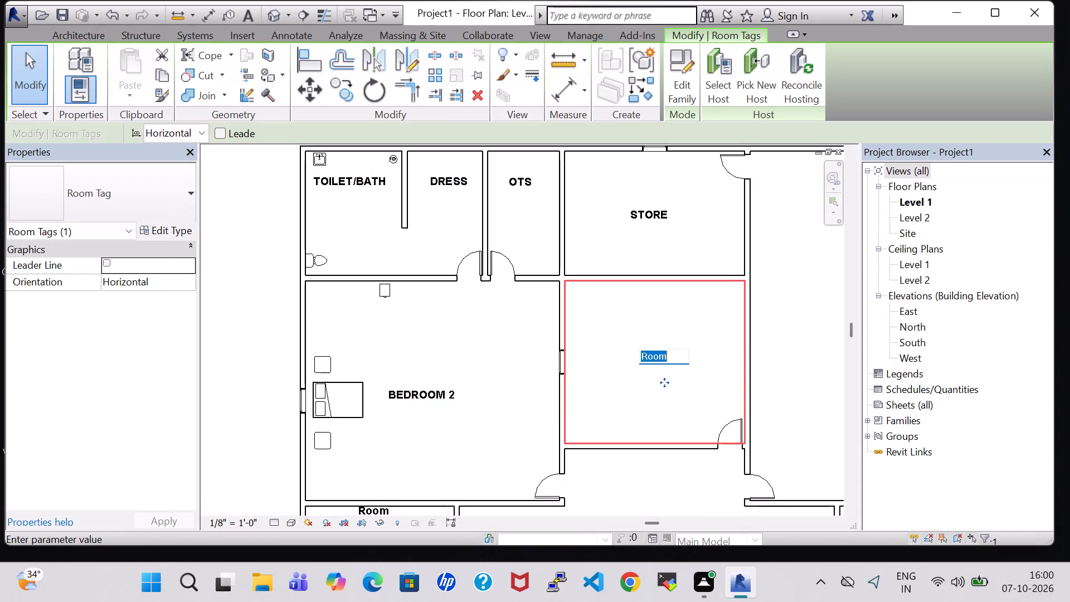
key(BackSpace)
text(PRAYER)
key(space)
text(HALL)
key(Return)
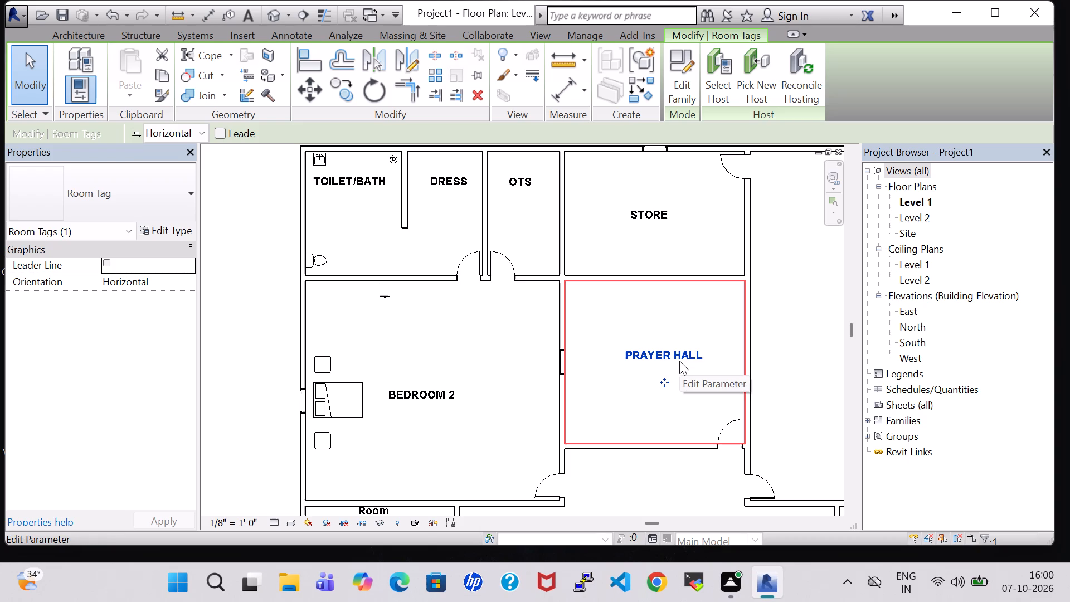
Rename the large furnished room beside STORE and PRAYER HALL as BEDROOM 1.
scroll(679, 361, down, 2)
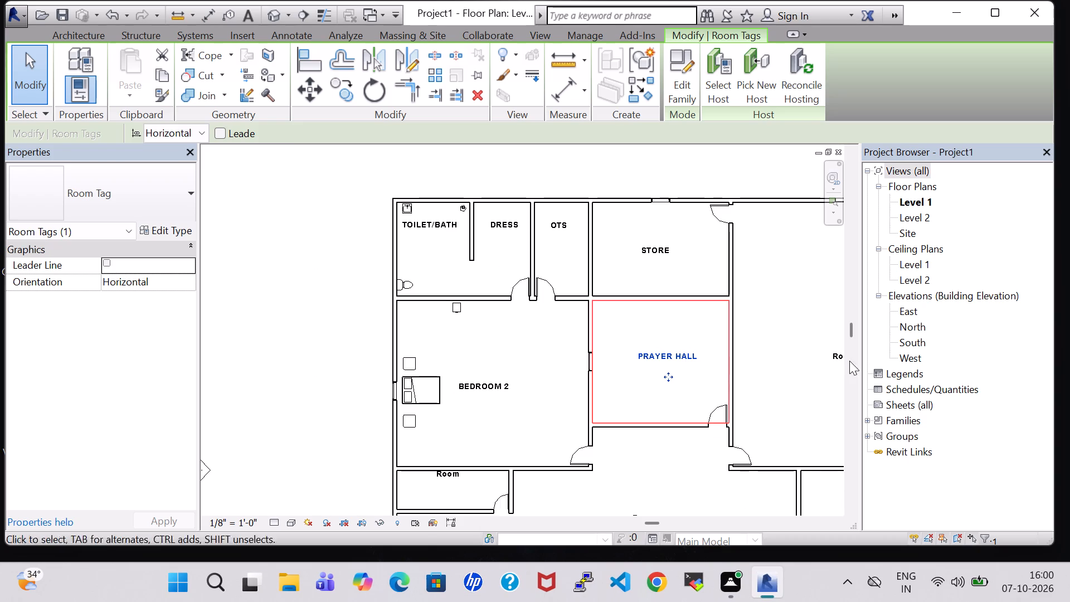
click(802, 365)
middle_drag(802, 365, 625, 360)
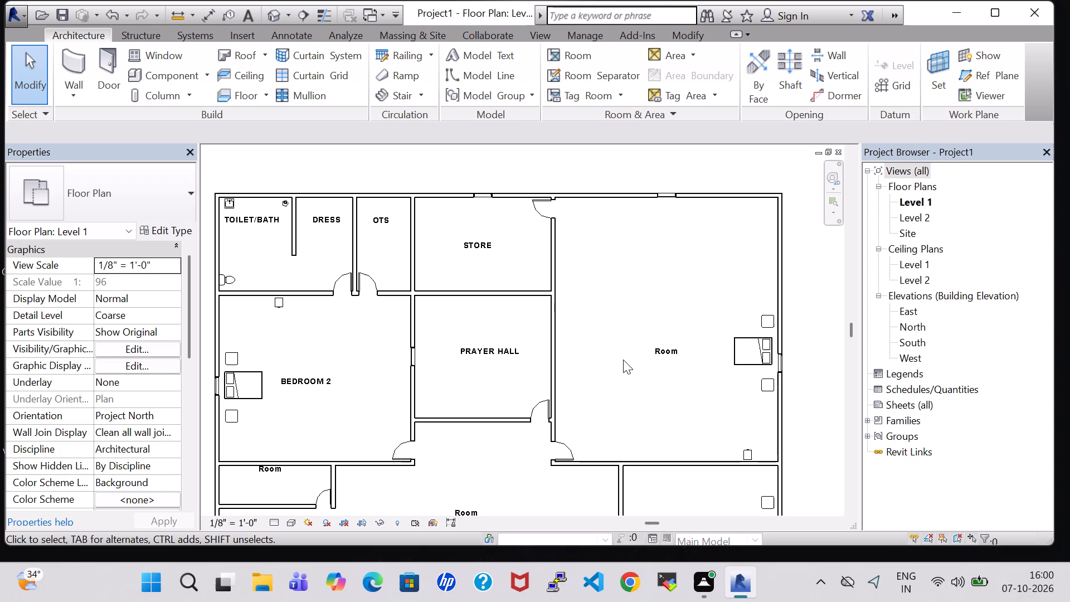
click(675, 348)
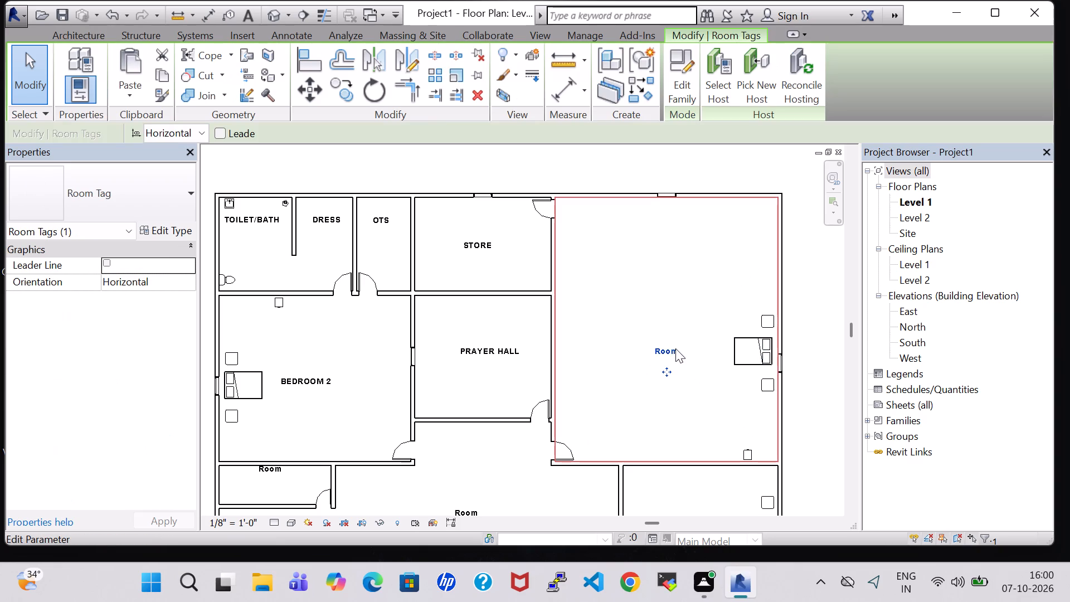
click(675, 348)
key(BackSpace)
text(BEDROOM)
key(space)
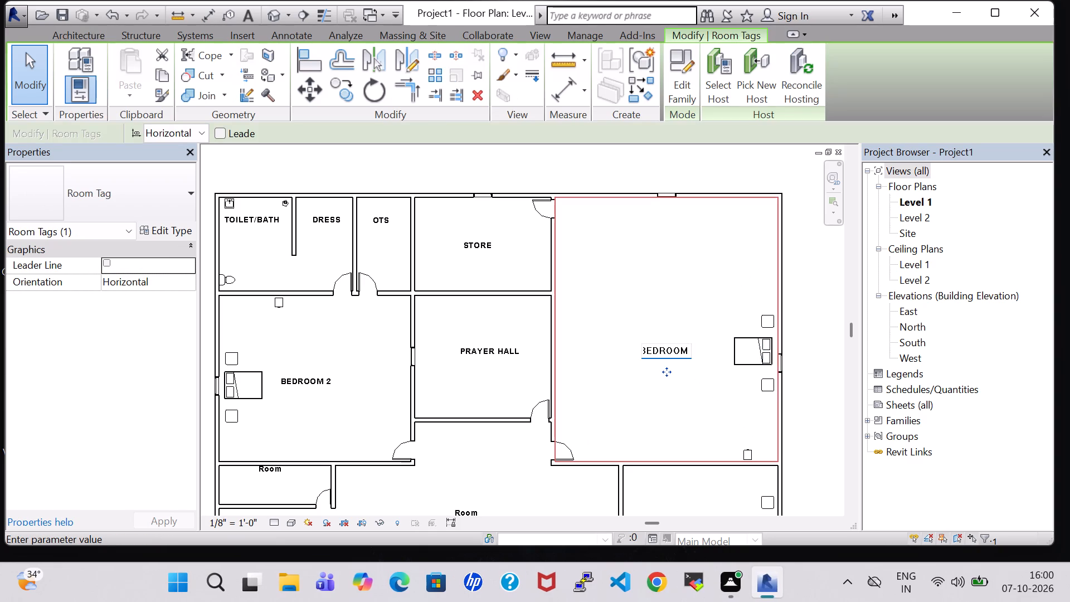
key(1)
key(Return)
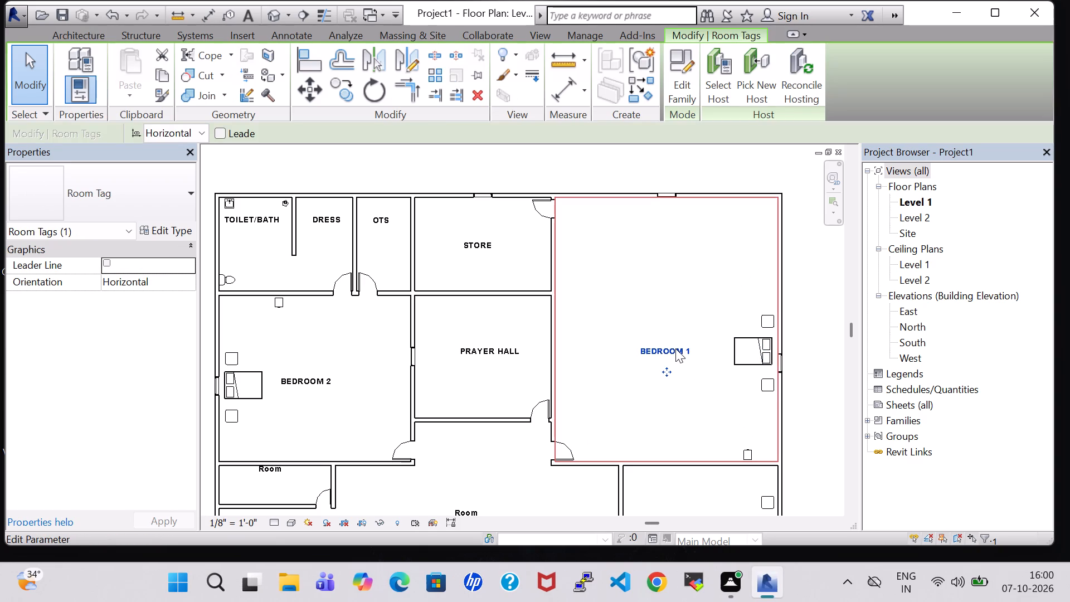
Load the TV - Flat Screen family from the US Imperial Furniture folder for component placement.
click(88, 39)
click(179, 80)
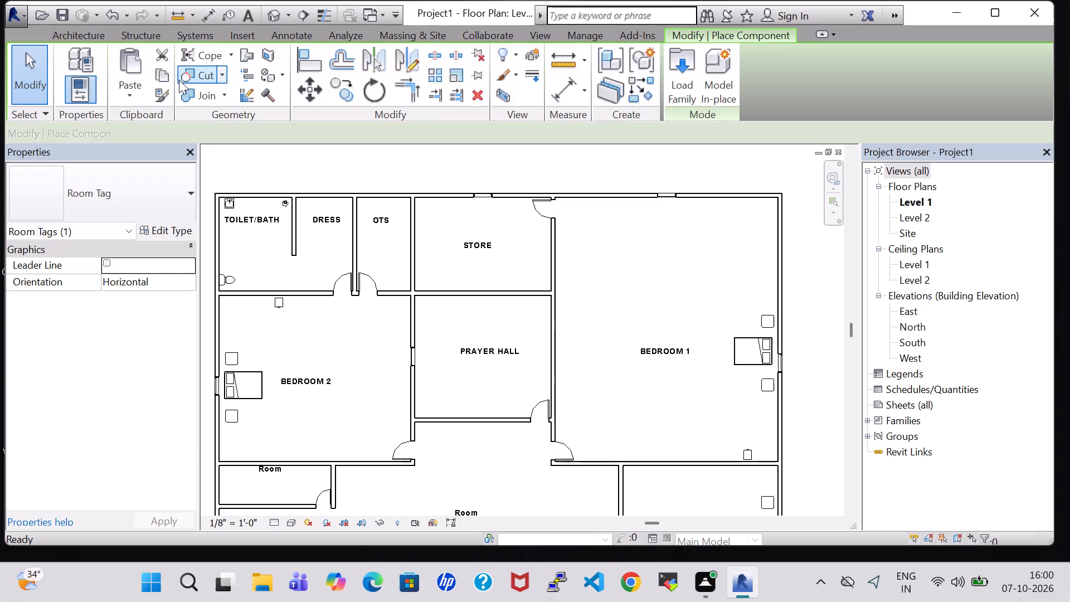
click(679, 72)
scroll(661, 346, down, 1)
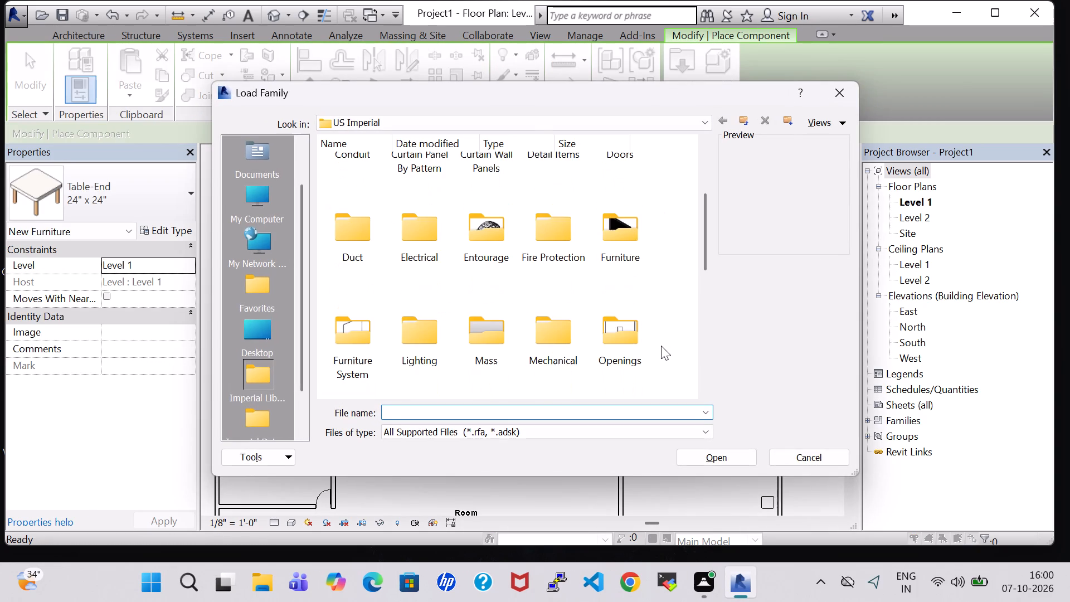
double_click(601, 237)
click(345, 263)
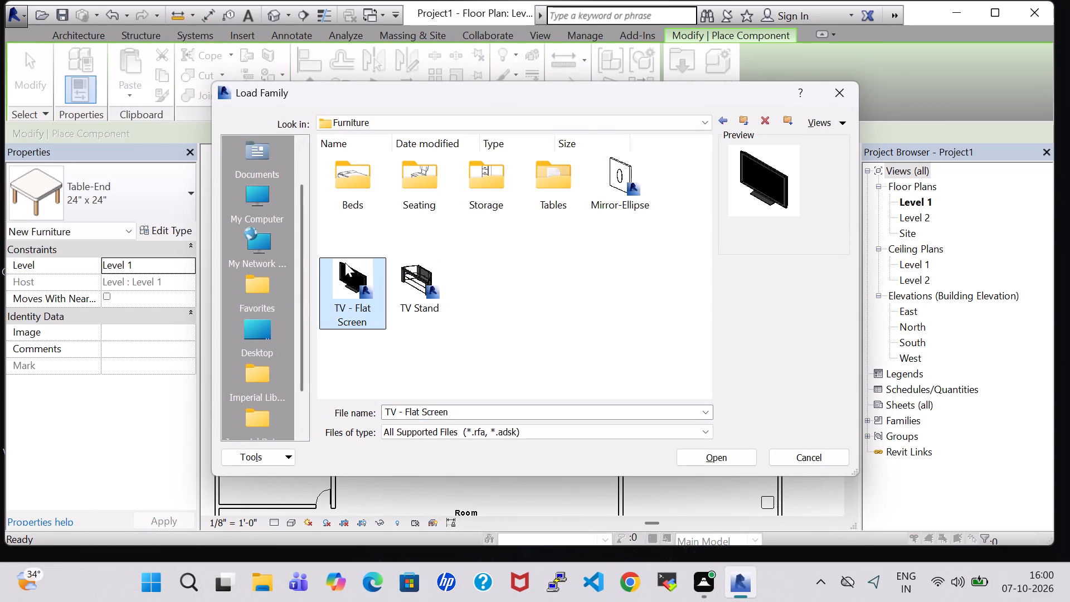
click(709, 458)
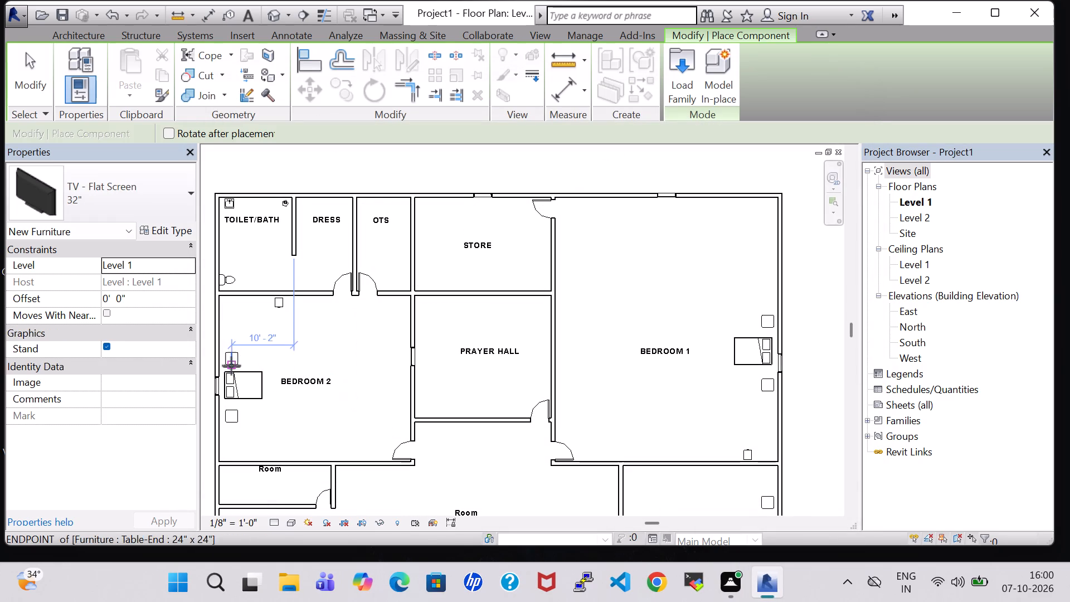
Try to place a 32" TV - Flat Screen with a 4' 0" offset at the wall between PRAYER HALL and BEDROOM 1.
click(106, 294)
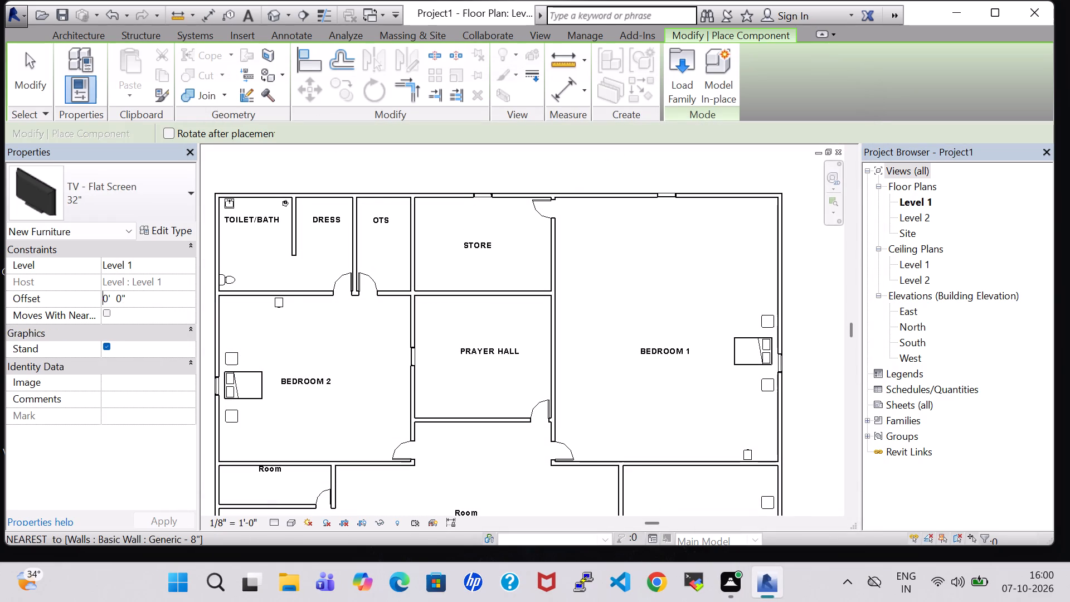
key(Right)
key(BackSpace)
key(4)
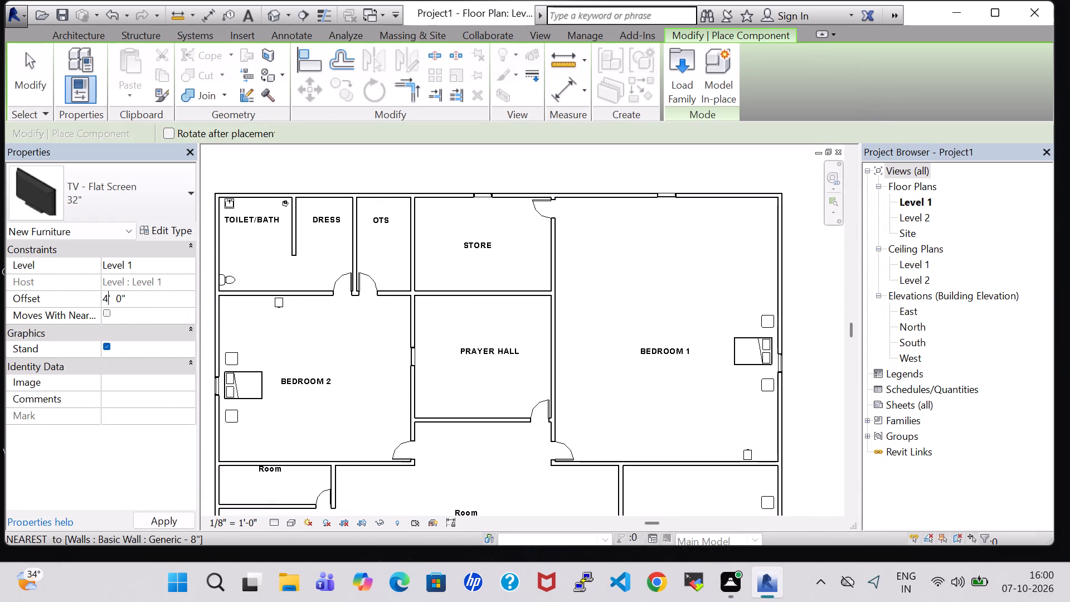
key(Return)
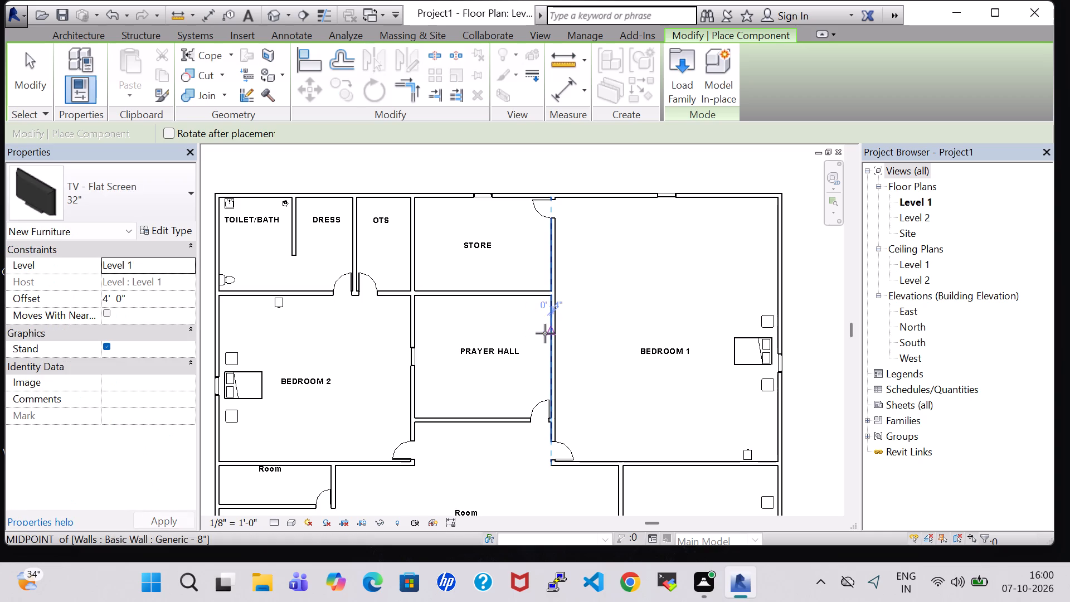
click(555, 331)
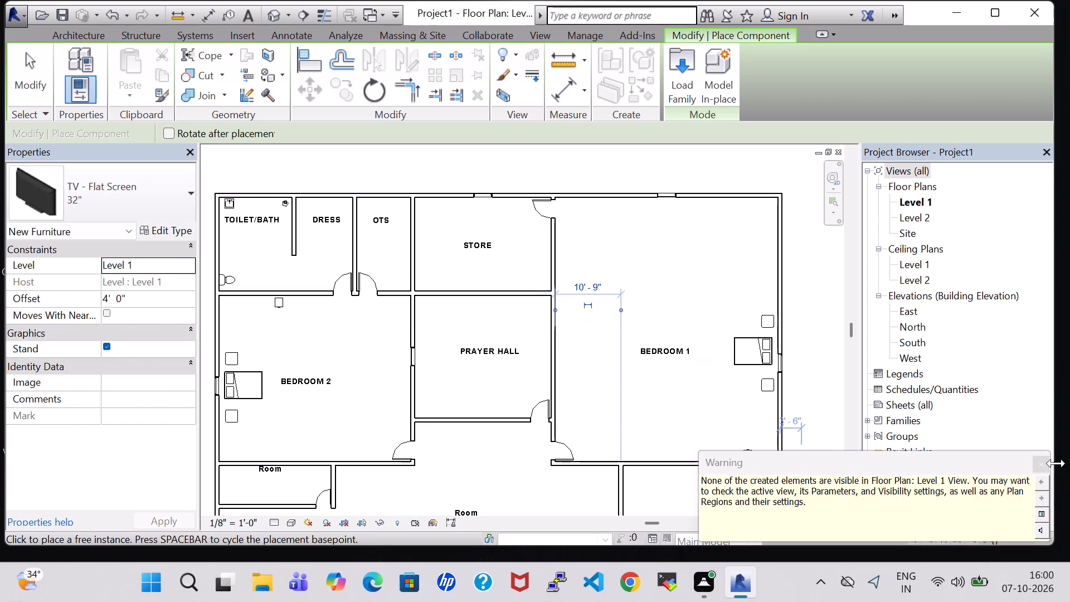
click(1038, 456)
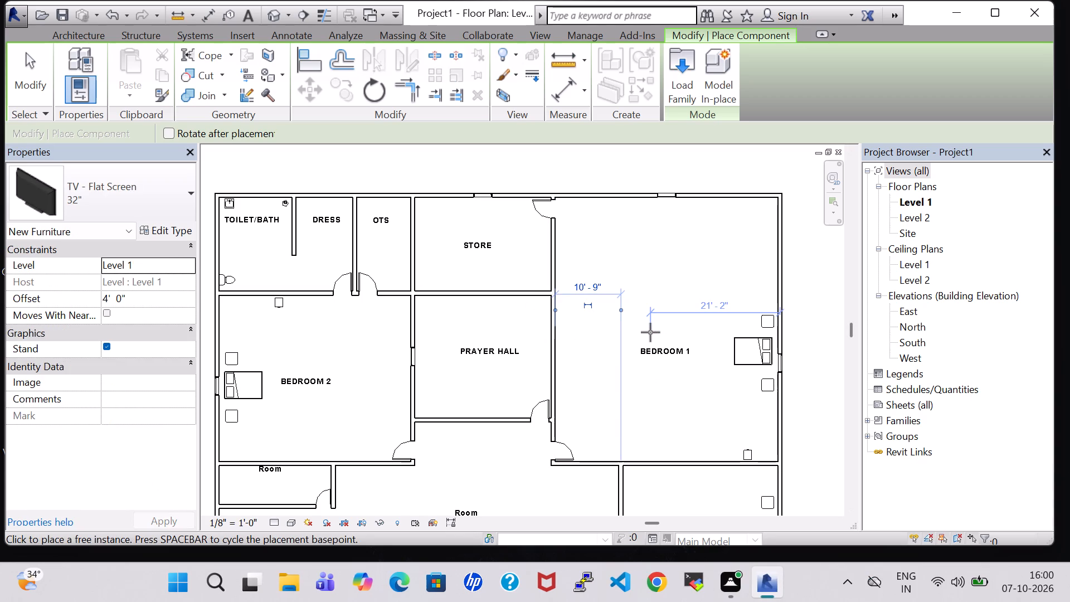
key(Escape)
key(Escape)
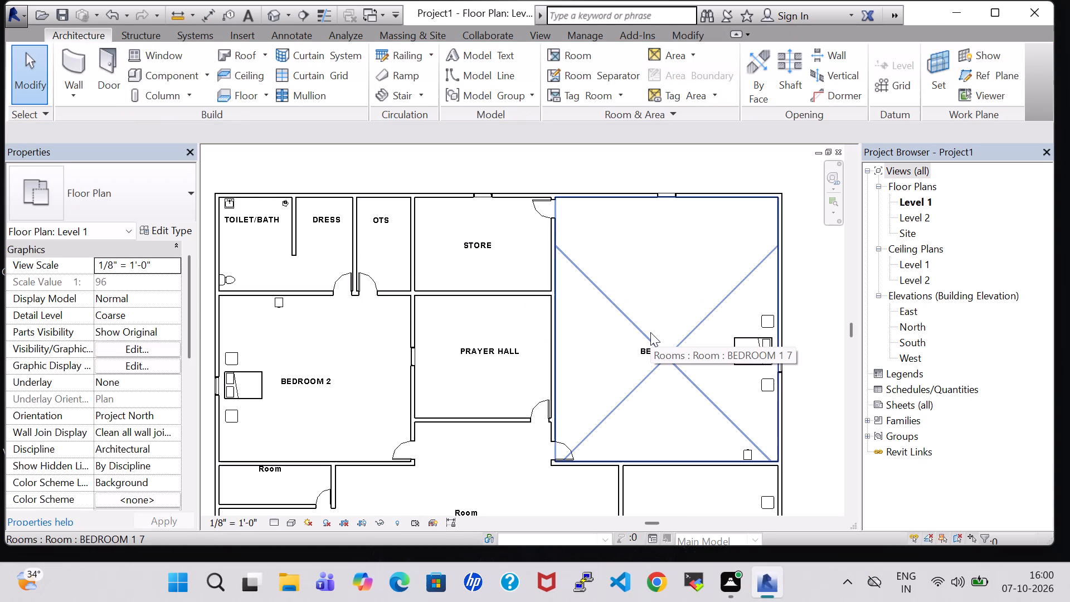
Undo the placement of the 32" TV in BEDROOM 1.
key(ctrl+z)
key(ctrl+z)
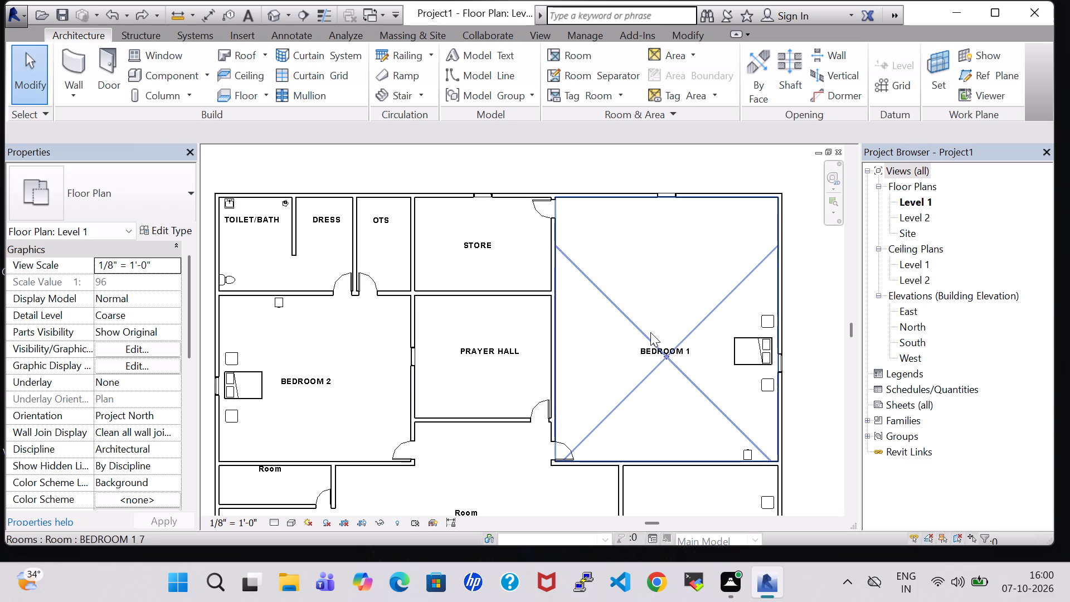
Place a rotated 32" TV - Flat Screen in BEDROOM 1 against the wall shared with PRAYER HALL.
click(154, 67)
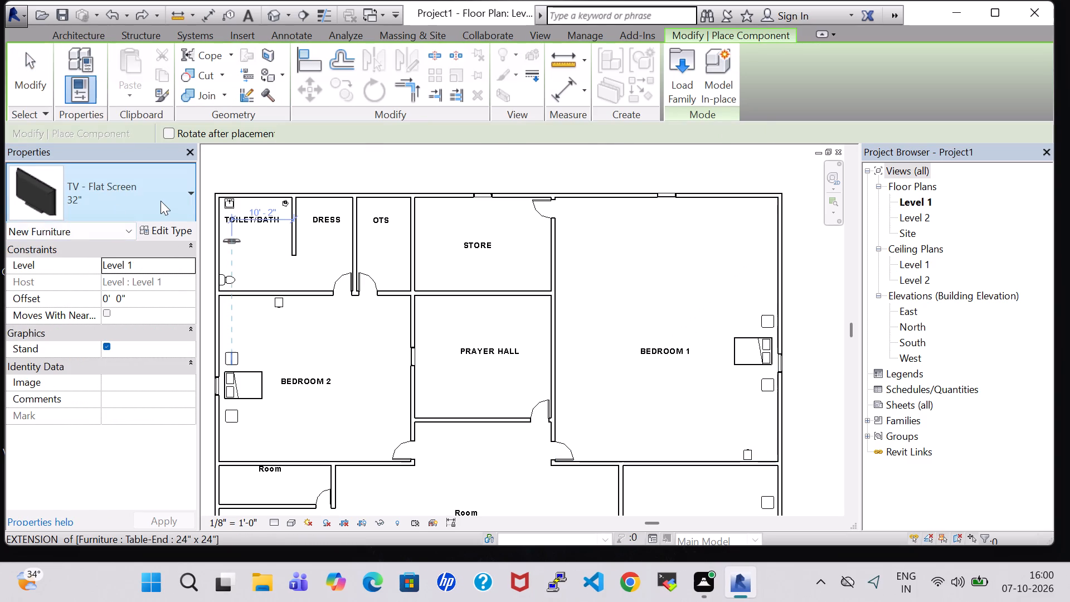
scroll(563, 320, up, 8)
key(space)
key(space)
key(space)
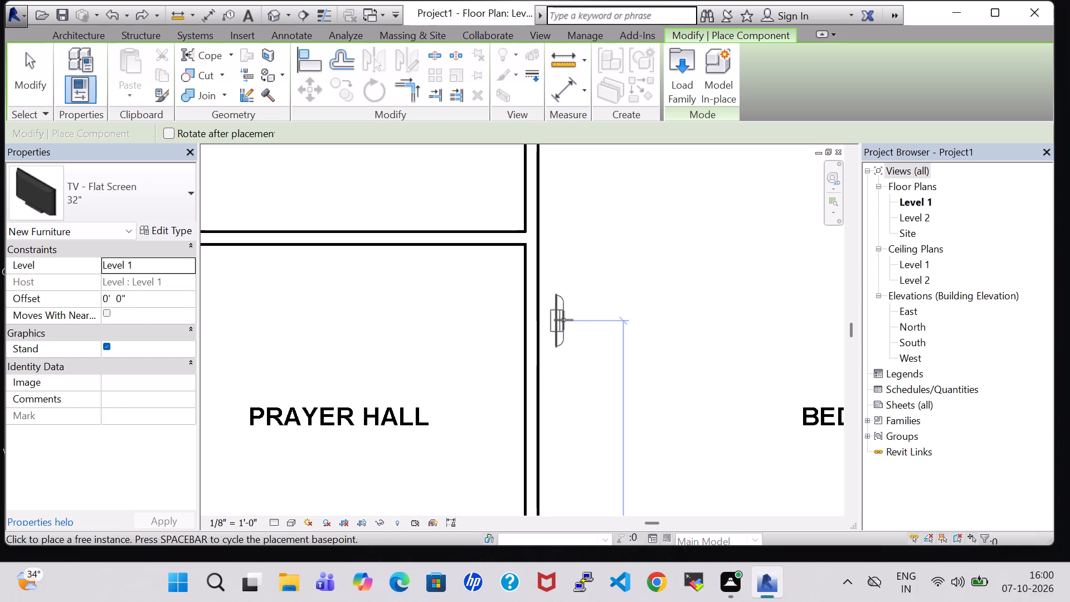
click(550, 337)
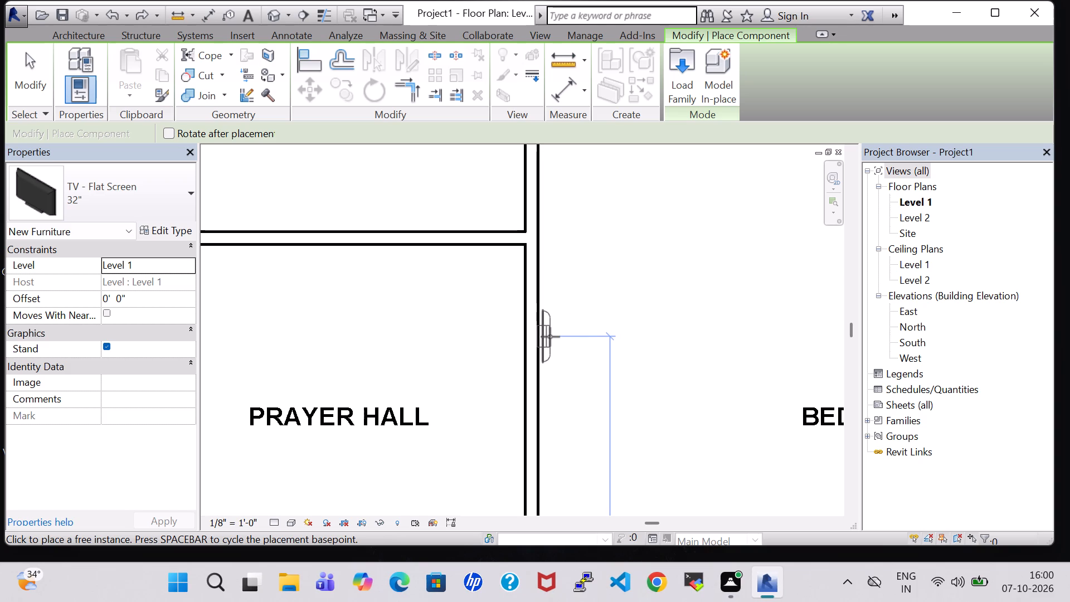
key(Escape)
key(Escape)
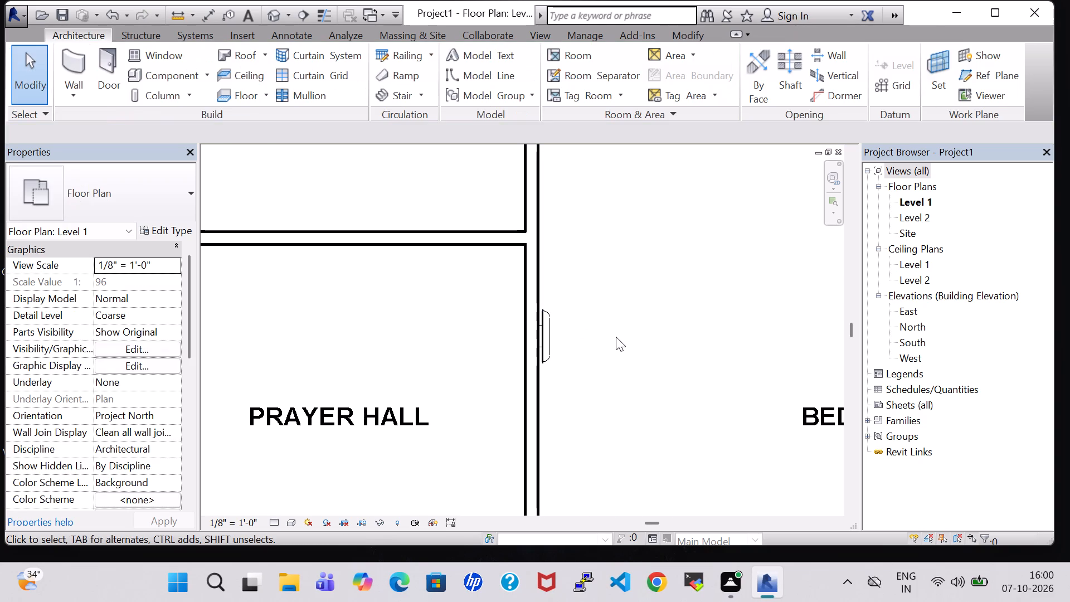
Set the offset of the BEDROOM 1 TV to 5' 0".
click(547, 337)
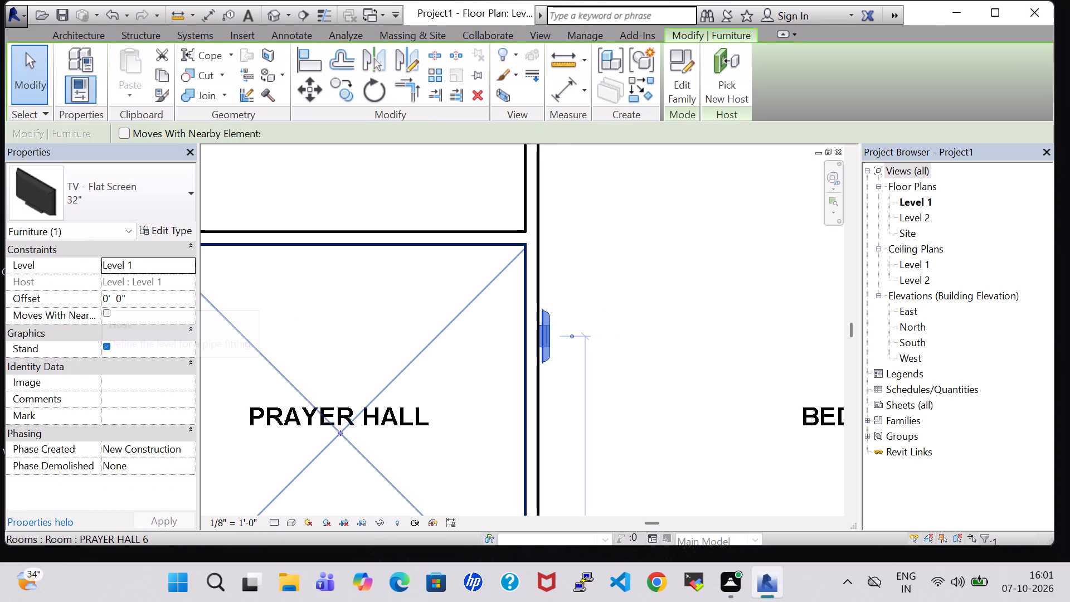
click(108, 299)
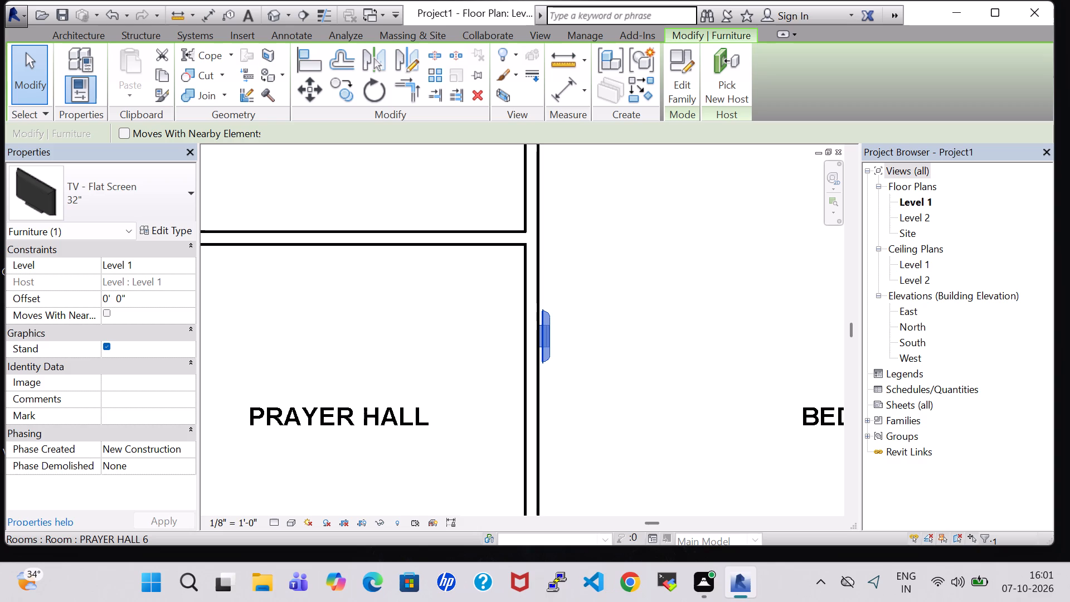
key(BackSpace)
key(5)
key(Return)
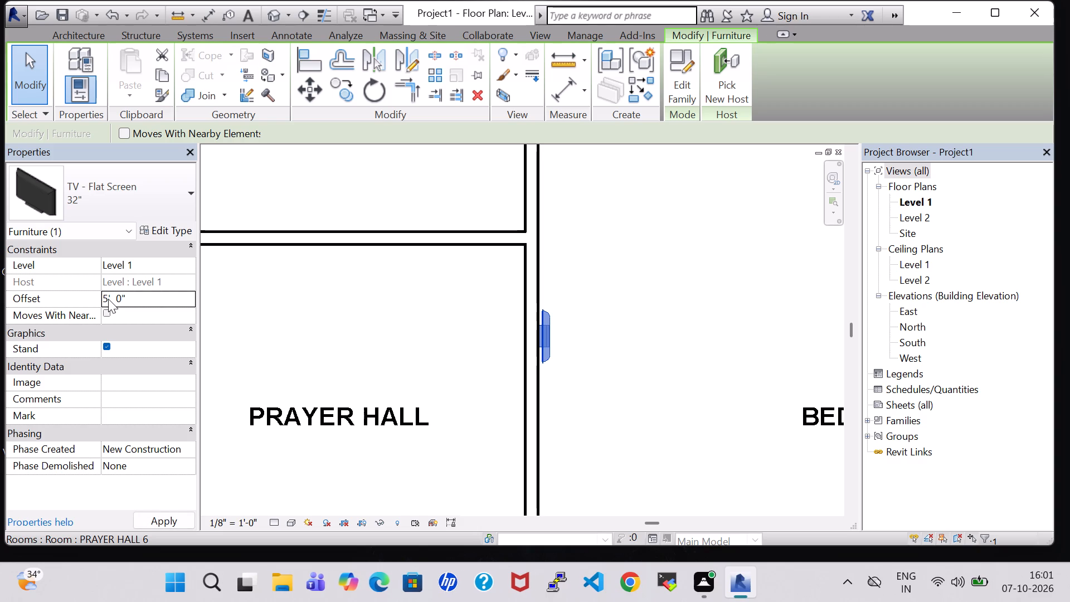
click(157, 515)
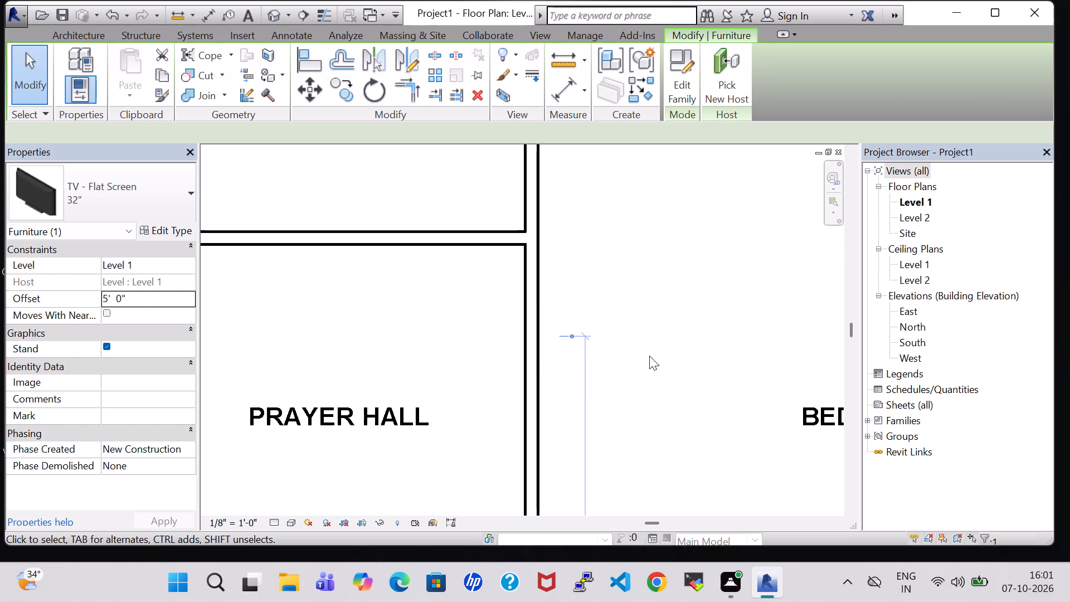
Rename the furnished room directly below BEDROOM 1 on the plan as BEDROOM 3.
scroll(649, 356, down, 10)
middle_drag(671, 375, 628, 269)
scroll(626, 268, up, 1)
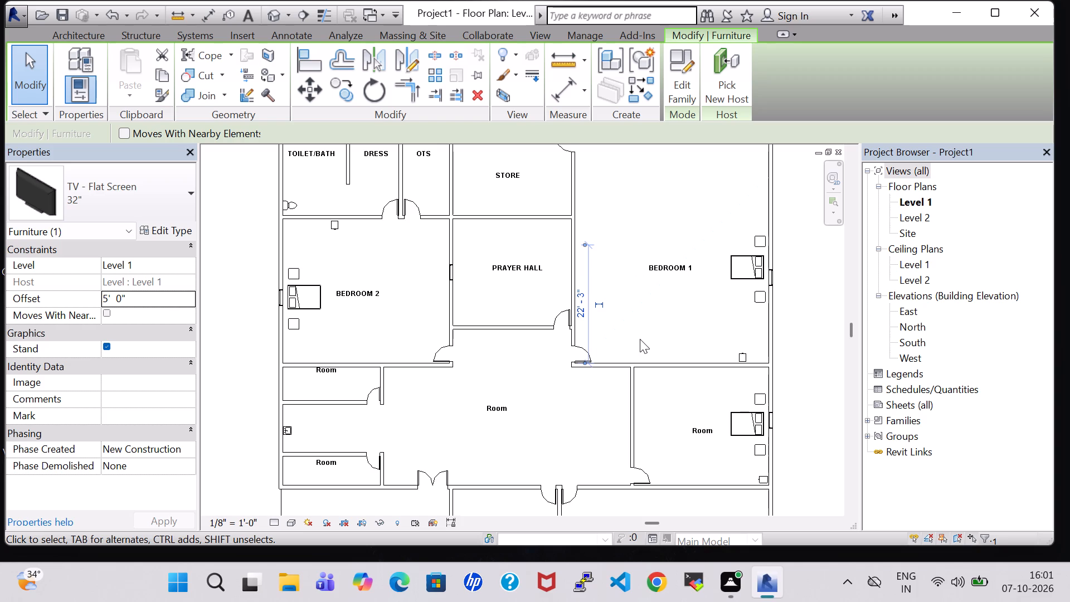
middle_drag(678, 459, 672, 236)
scroll(672, 236, up, 1)
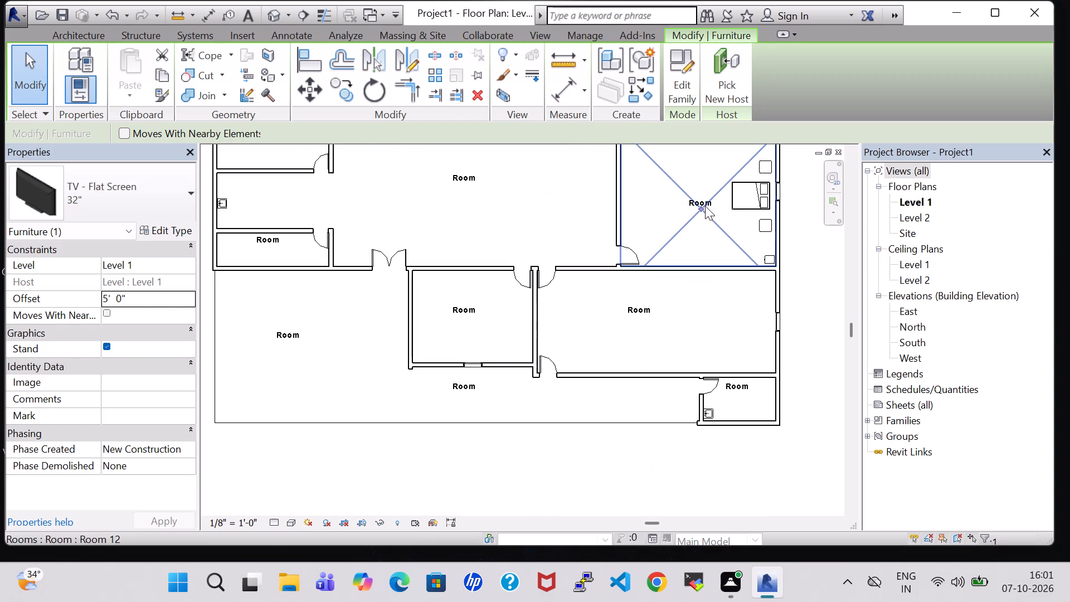
scroll(705, 202, up, 1)
click(705, 202)
click(705, 202)
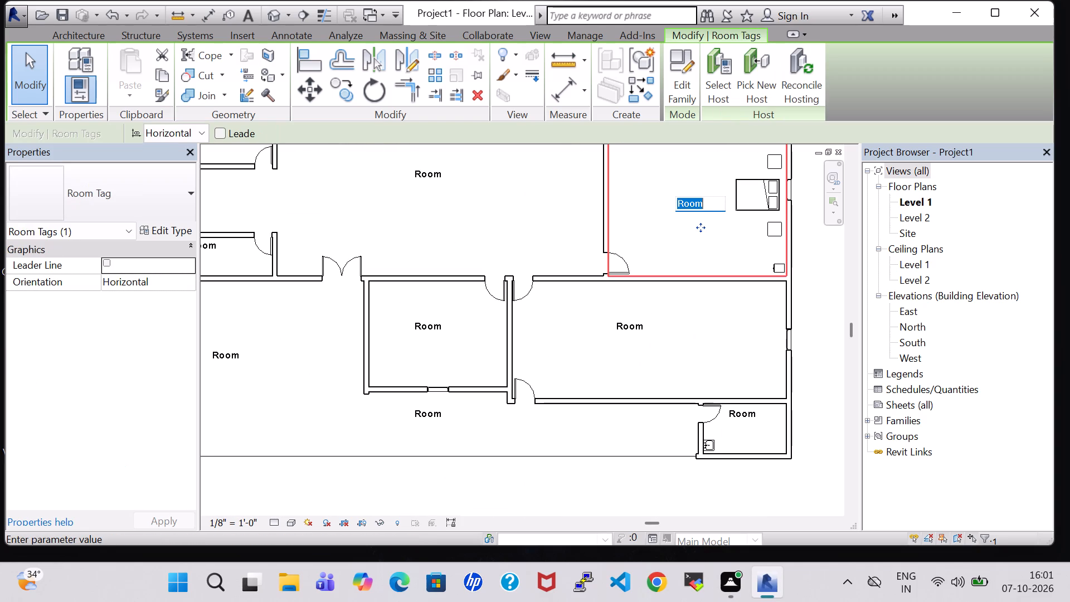
key(BackSpace)
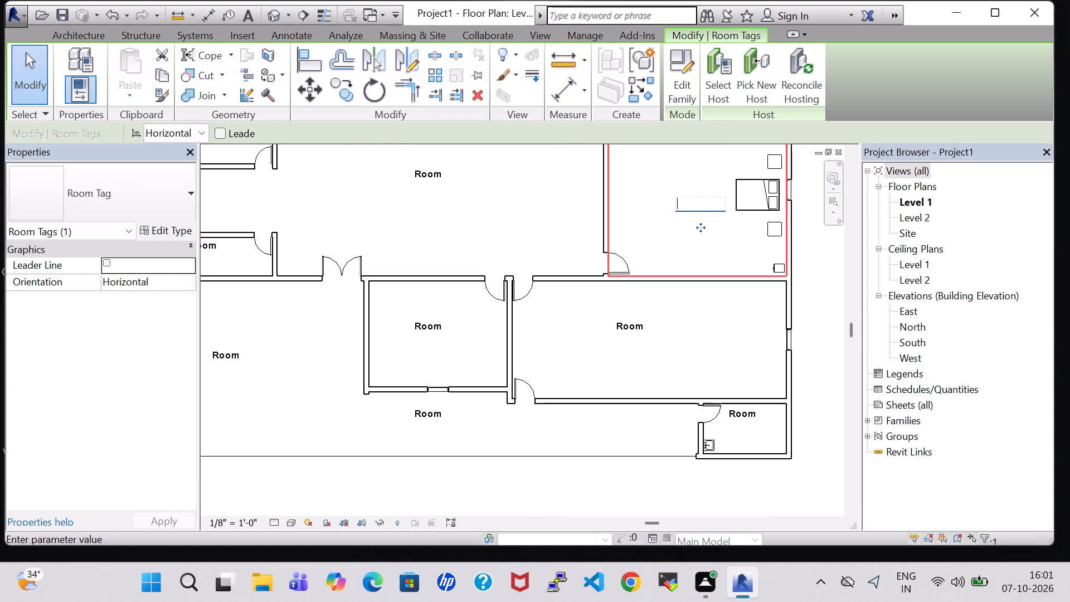
text(BEDR)
text(OOM)
key(space)
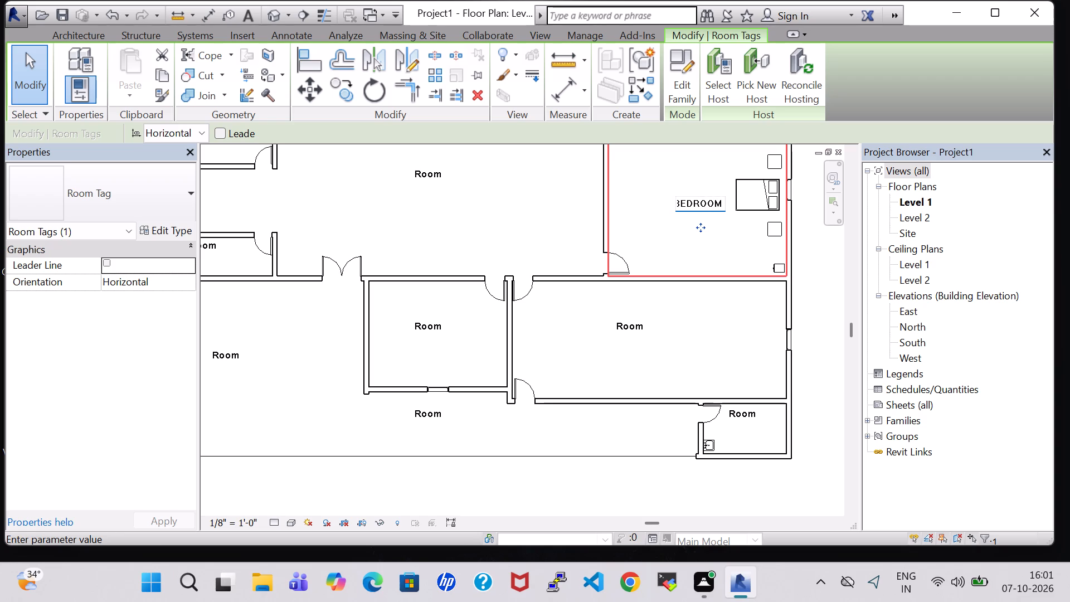
text(3)
key(Return)
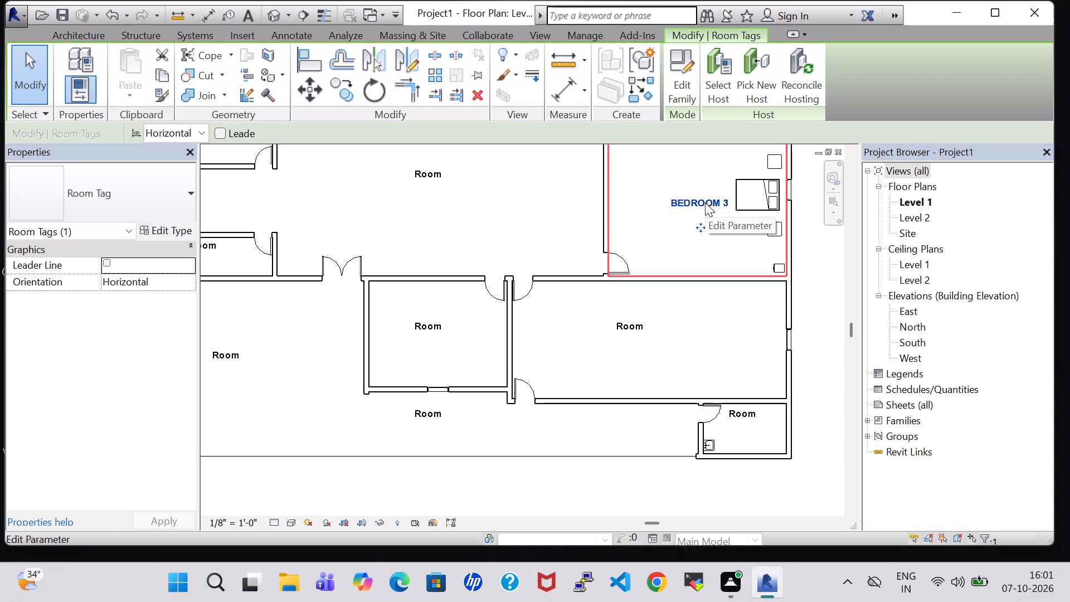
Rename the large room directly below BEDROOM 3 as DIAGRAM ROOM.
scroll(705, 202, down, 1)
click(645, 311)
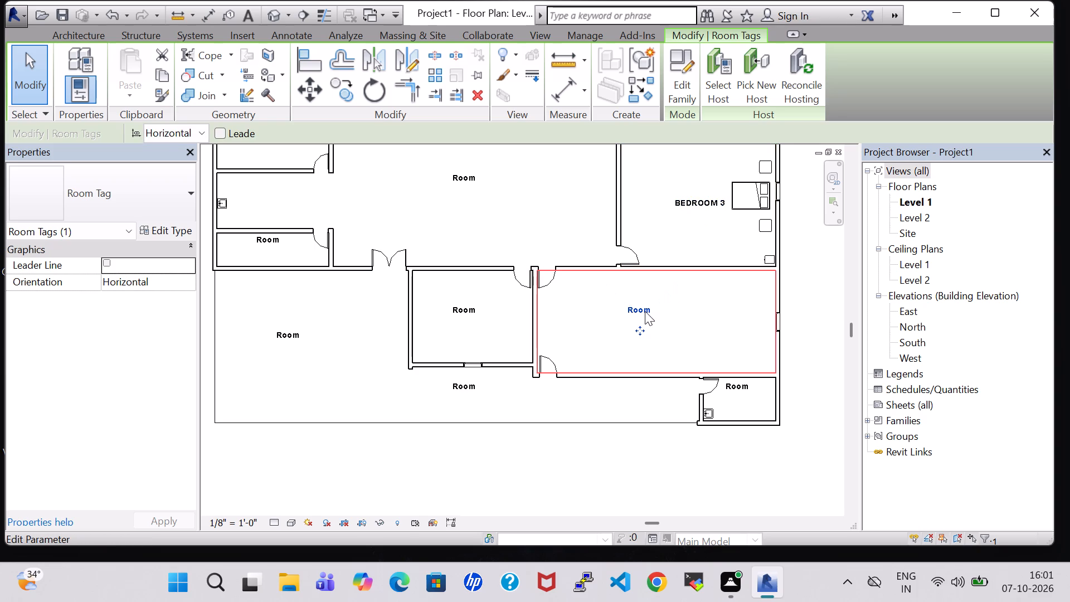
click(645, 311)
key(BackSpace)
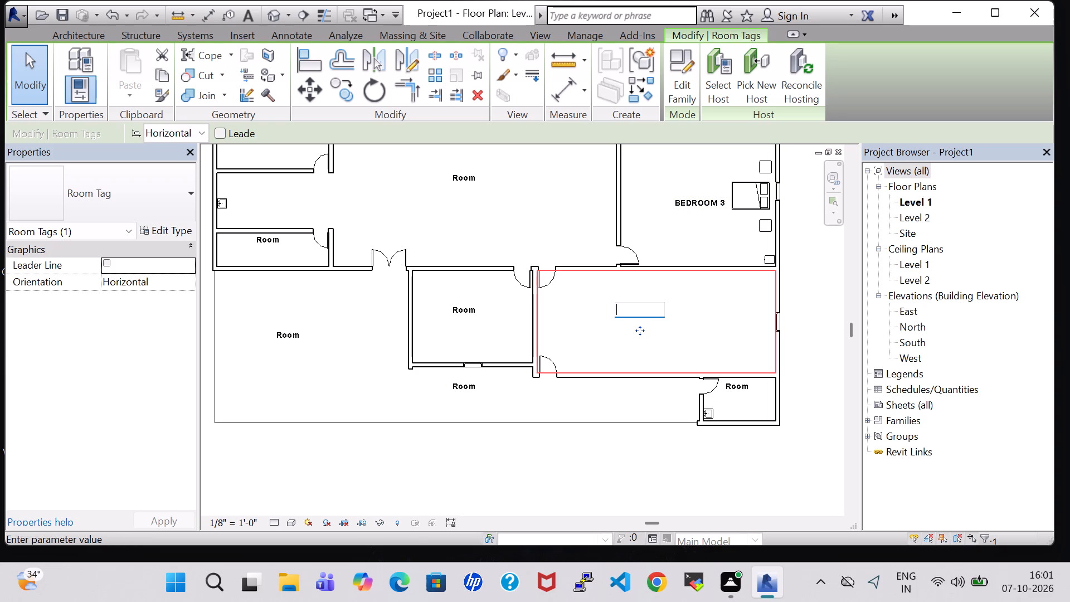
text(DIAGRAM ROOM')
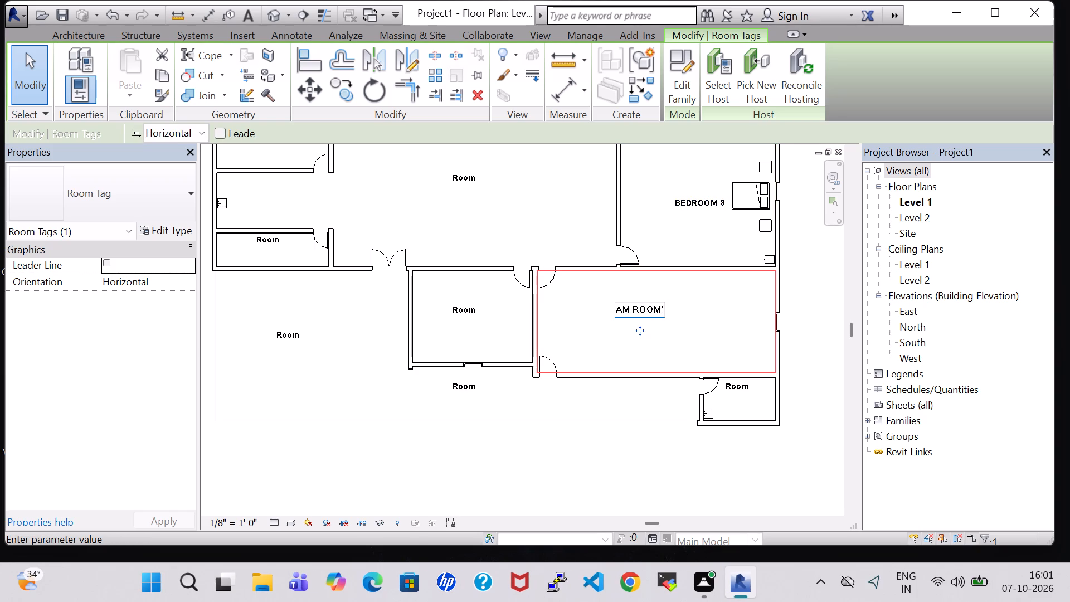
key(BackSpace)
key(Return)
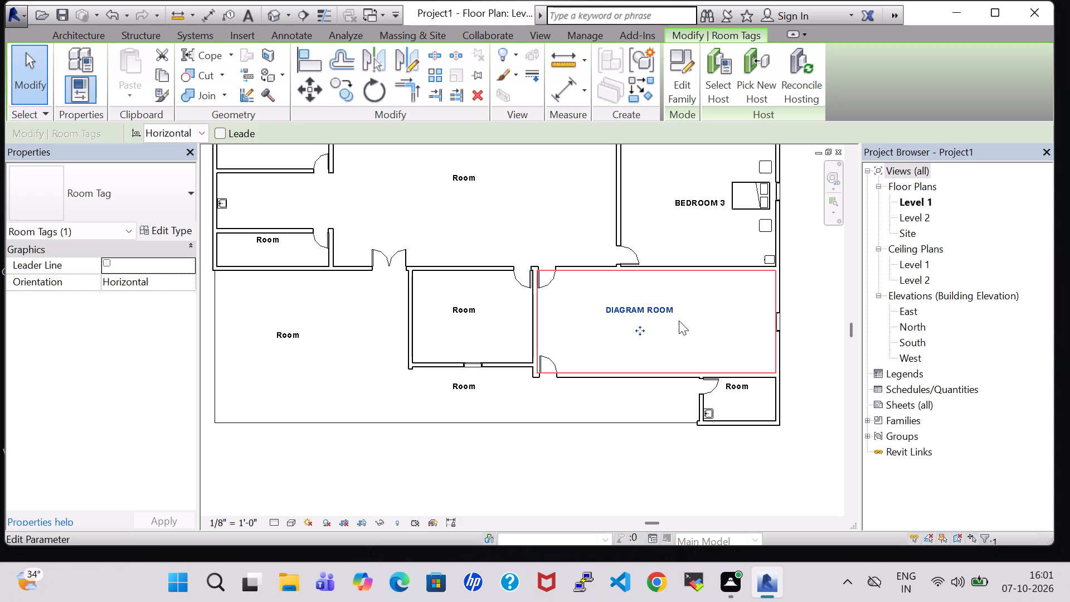
Correct the name of the large room below BEDROOM 3 to DRAWING ROOM.
click(627, 306)
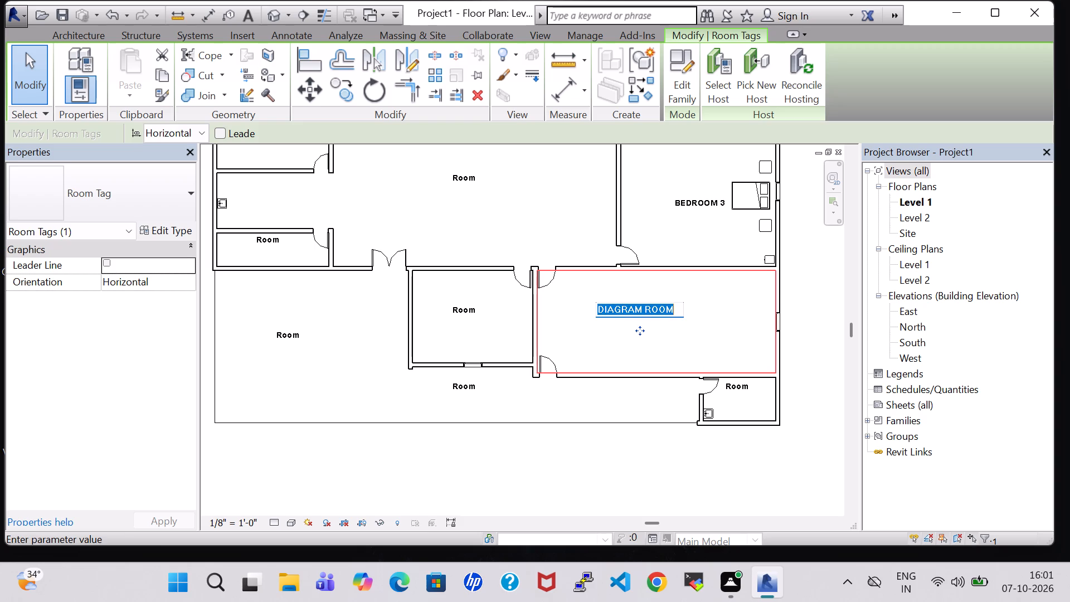
click(643, 307)
key(BackSpace)
key(BackSpace)
key(BackSpace)
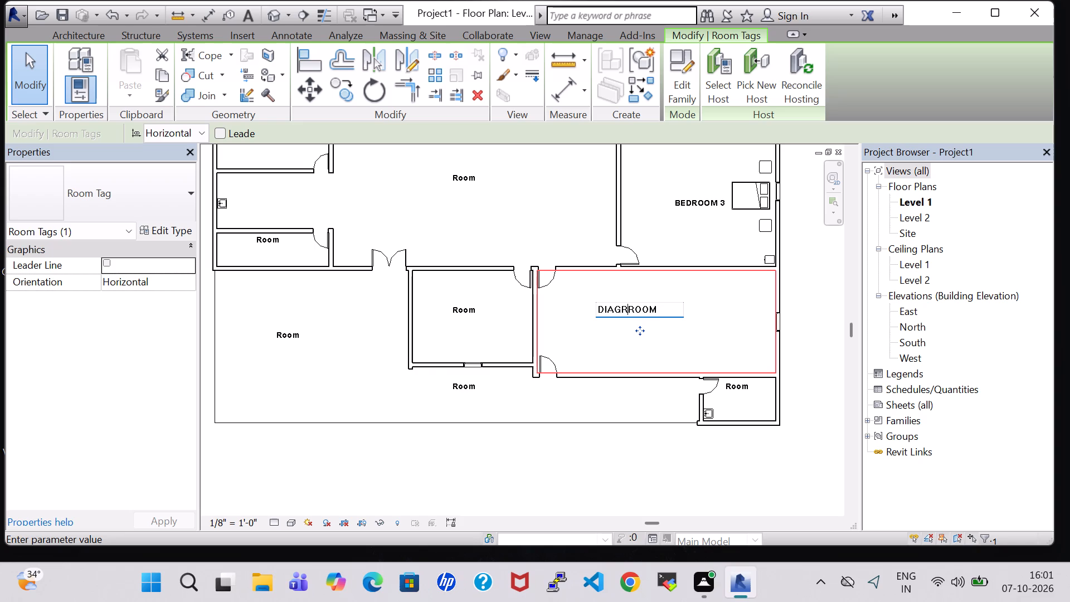
key(BackSpace)
key(BackSpace)
key(BackSpace)
key(BackSpace)
text(RAWING)
key(space)
key(Return)
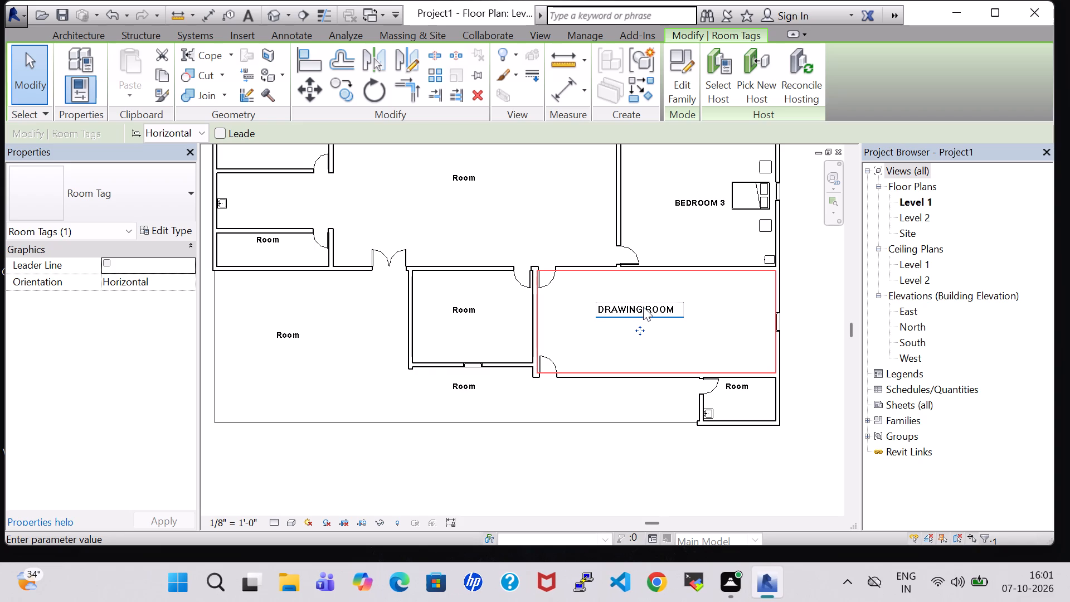
click(702, 323)
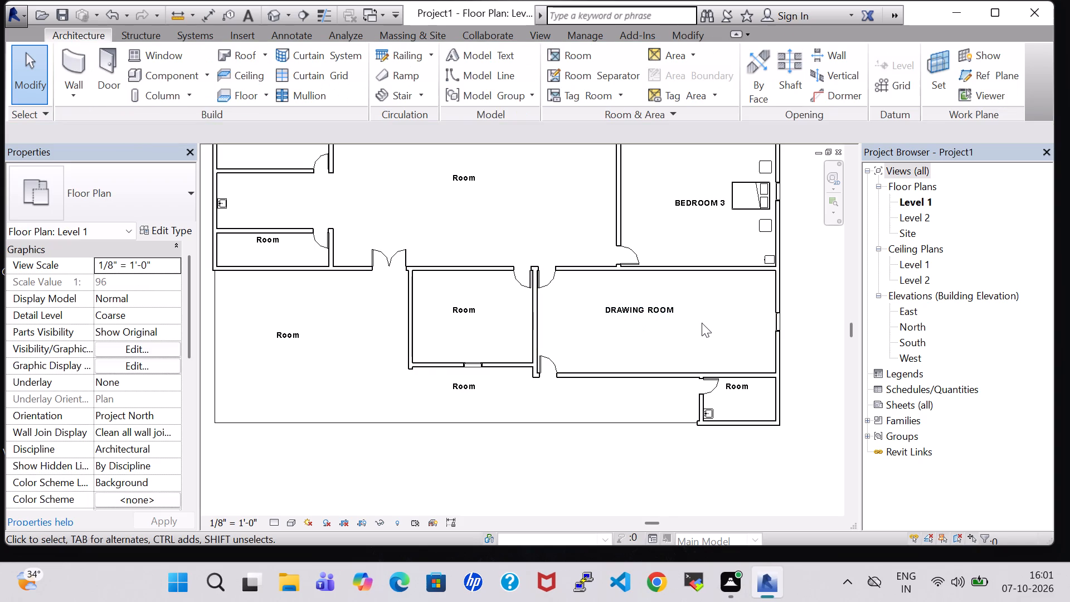
Load the Work Station Cubicle family from the US Imperial Furniture System folder for component placement.
click(158, 75)
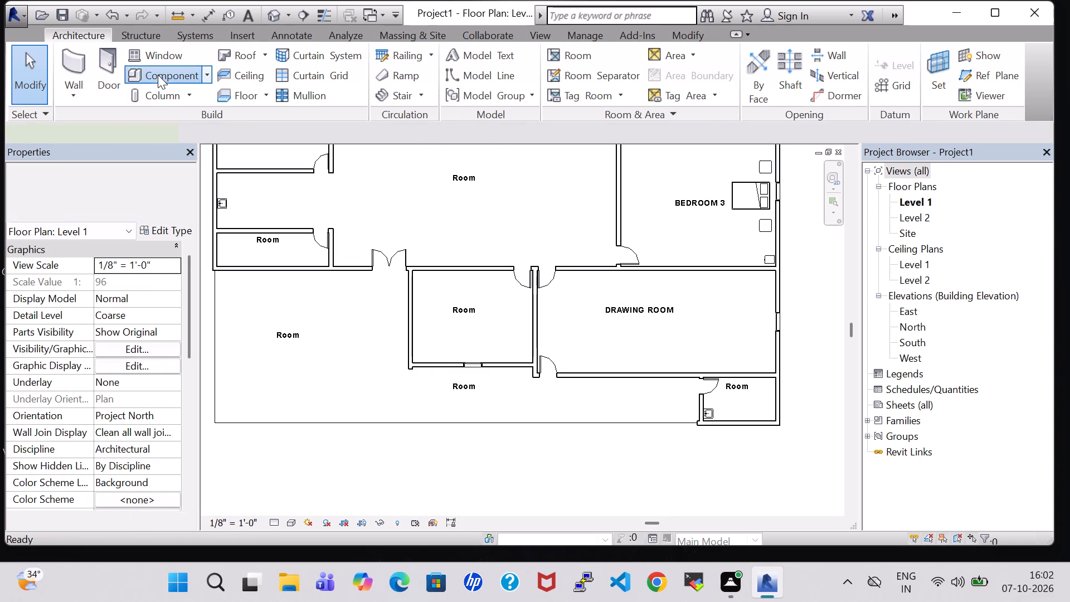
click(687, 83)
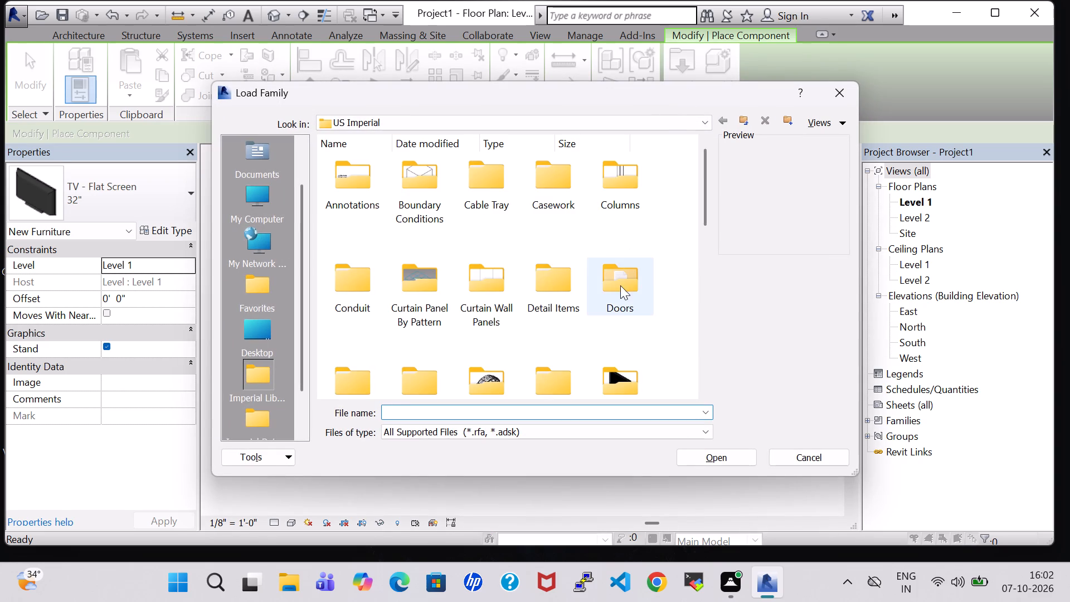
scroll(620, 293, down, 1)
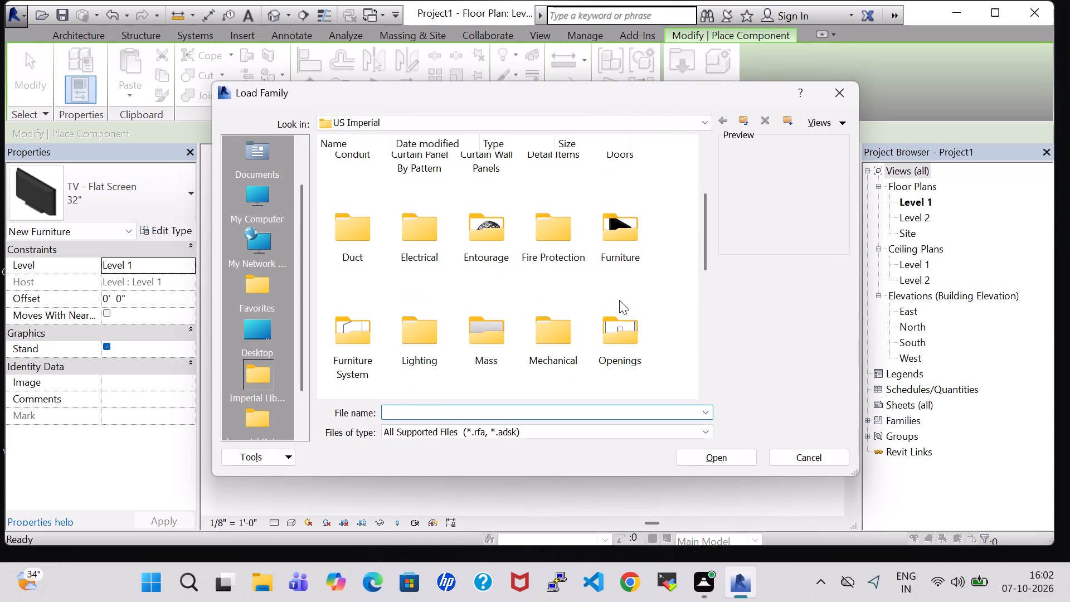
scroll(619, 300, down, 1)
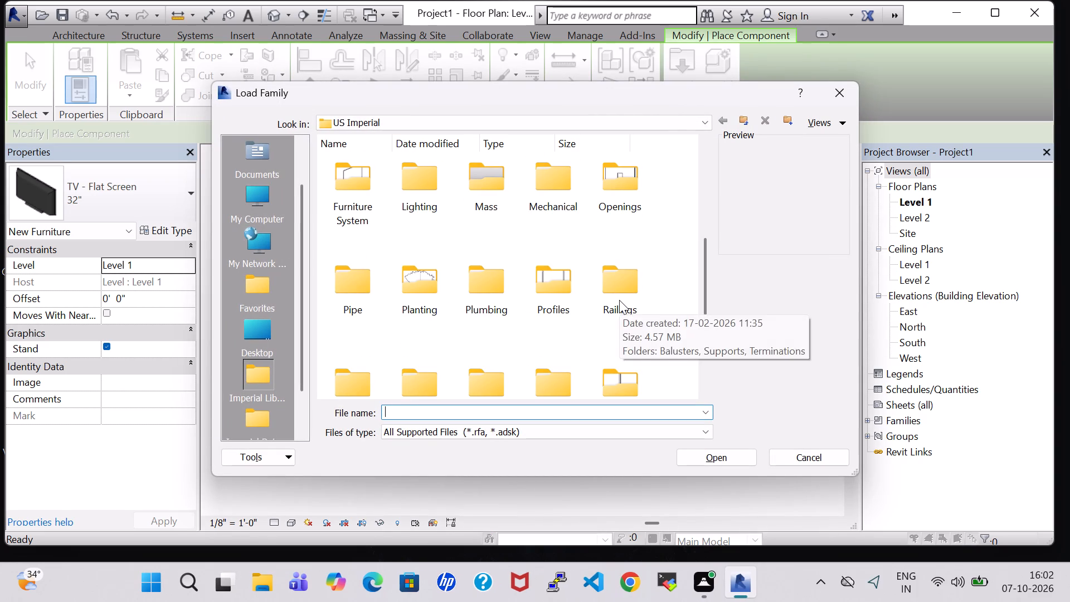
scroll(619, 300, down, 2)
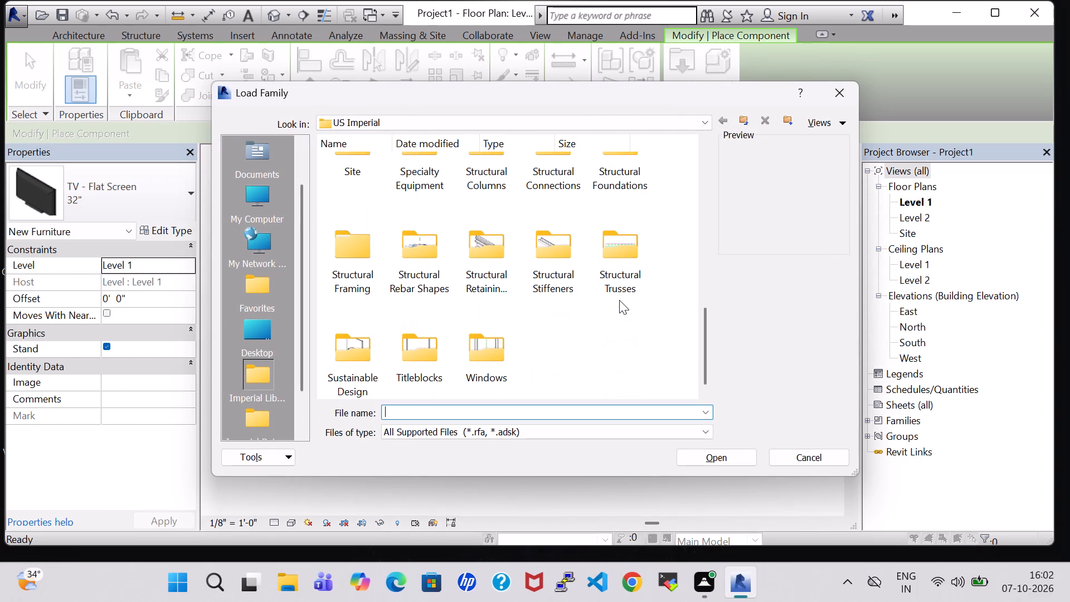
scroll(619, 300, up, 1)
scroll(412, 327, up, 1)
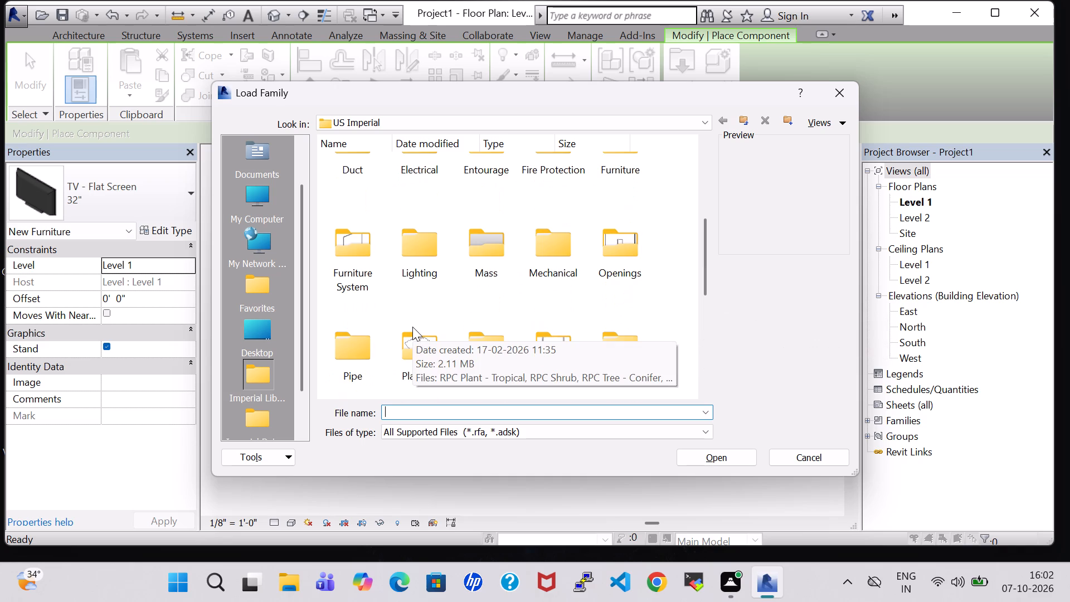
double_click(369, 249)
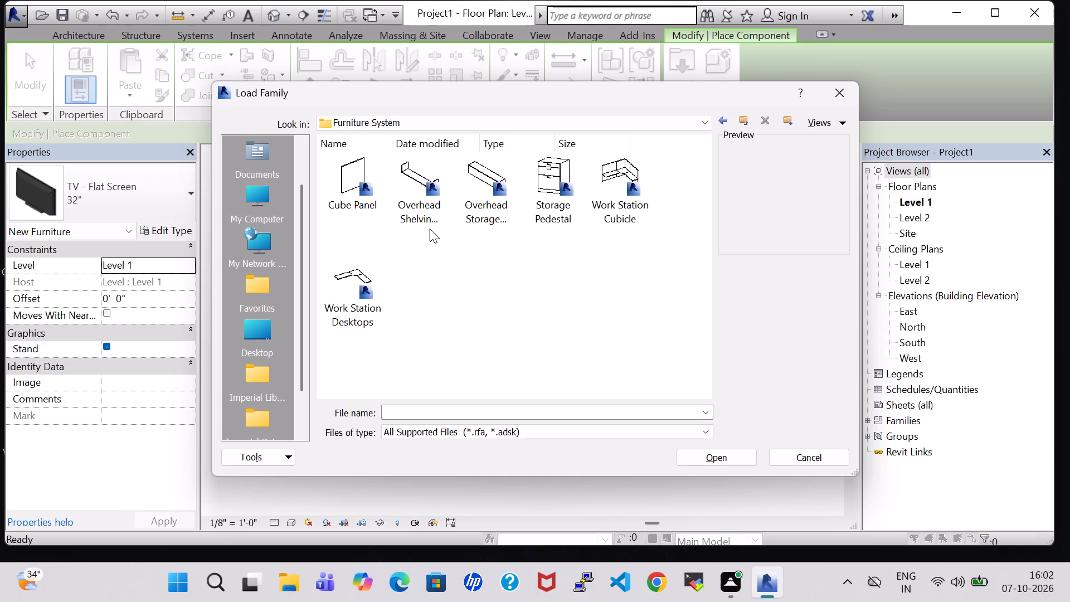
click(621, 174)
click(723, 463)
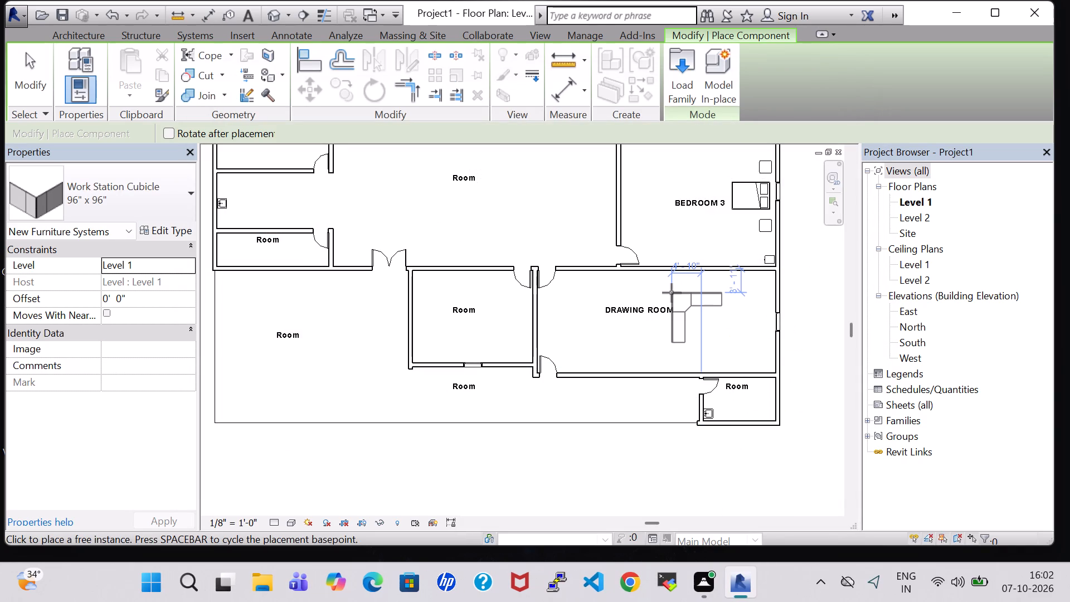
Place the 96" x 96" Work Station Cubicle, rotated to fit the lower-right wall corner of DRAWING ROOM.
key(space)
key(space)
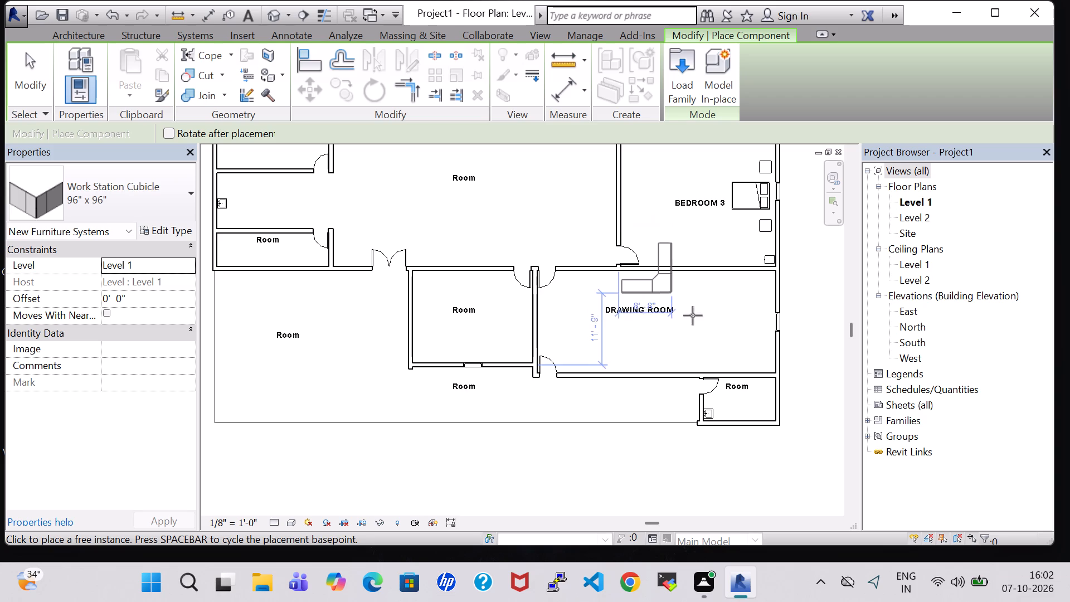
scroll(772, 365, up, 8)
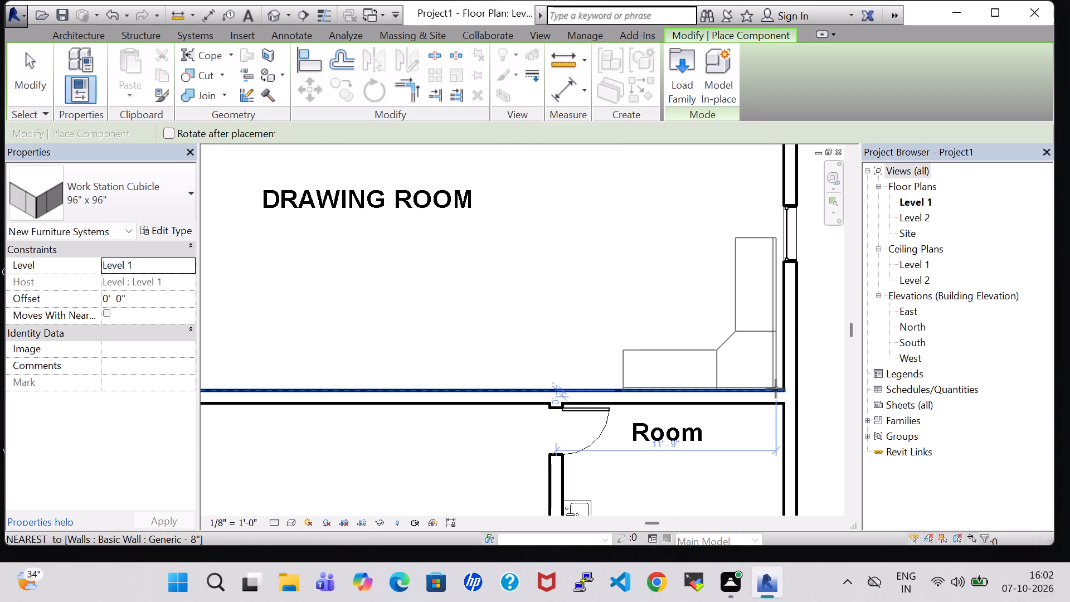
click(776, 389)
key(Escape)
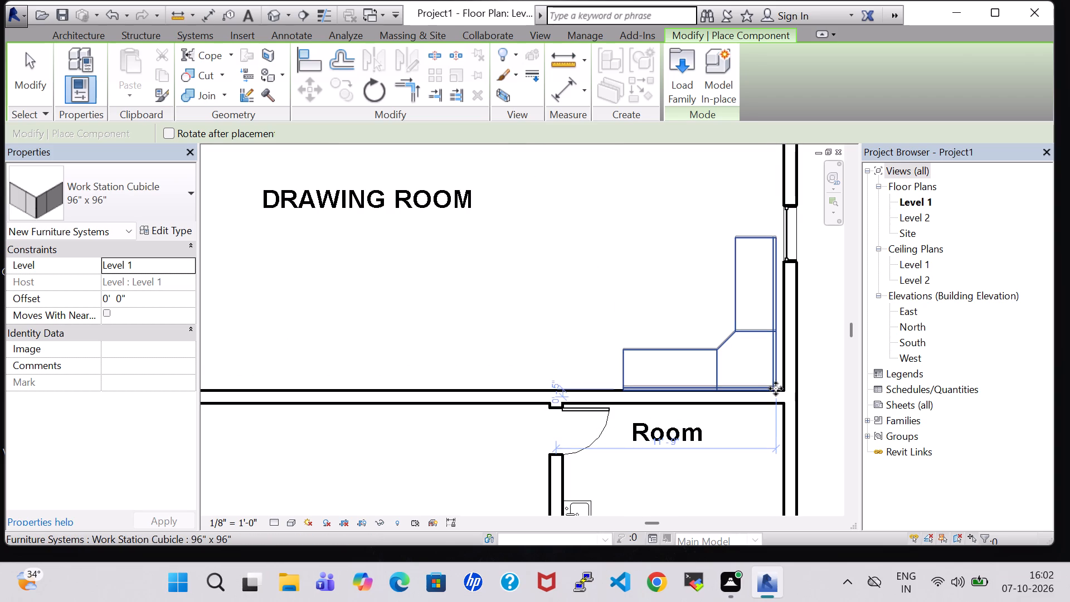
key(Escape)
Nudge the Work Station Cubicle in DRAWING ROOM one increment up and one increment right, closer to the exterior wall.
click(767, 373)
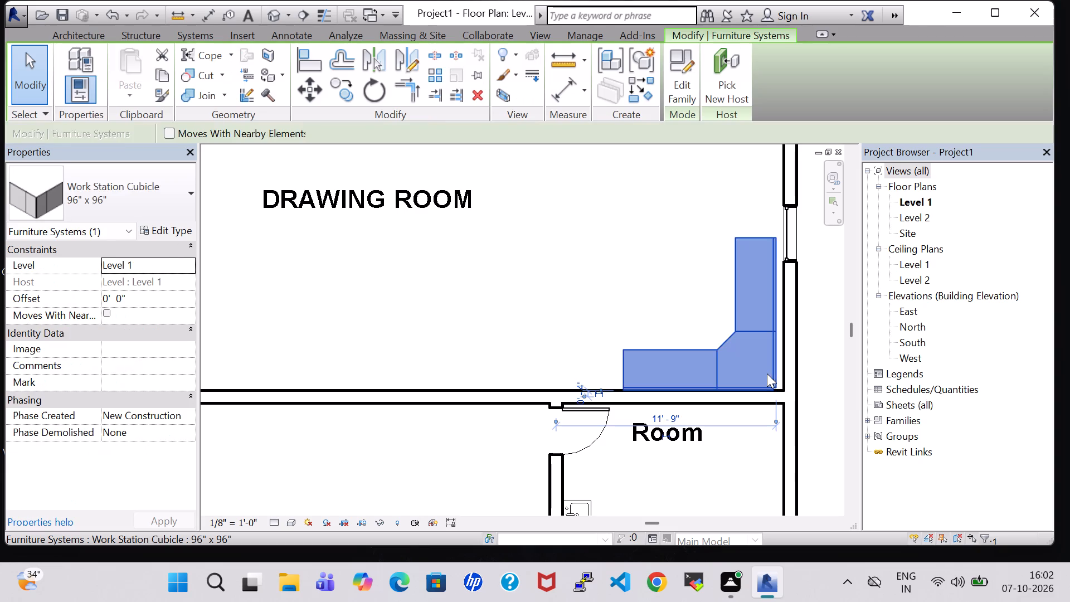
key(Up)
key(Right)
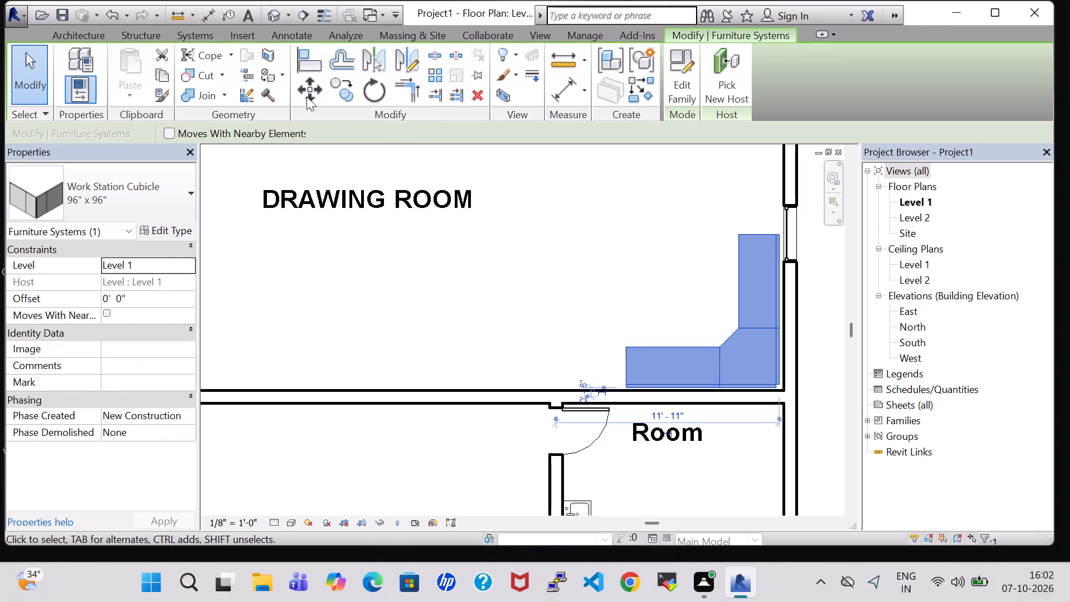
click(539, 231)
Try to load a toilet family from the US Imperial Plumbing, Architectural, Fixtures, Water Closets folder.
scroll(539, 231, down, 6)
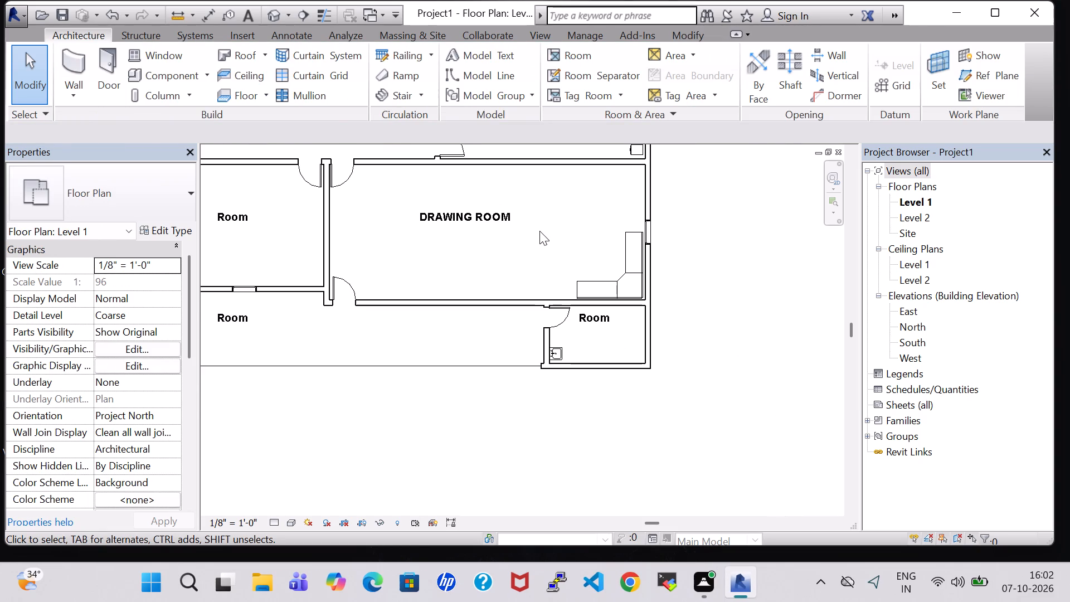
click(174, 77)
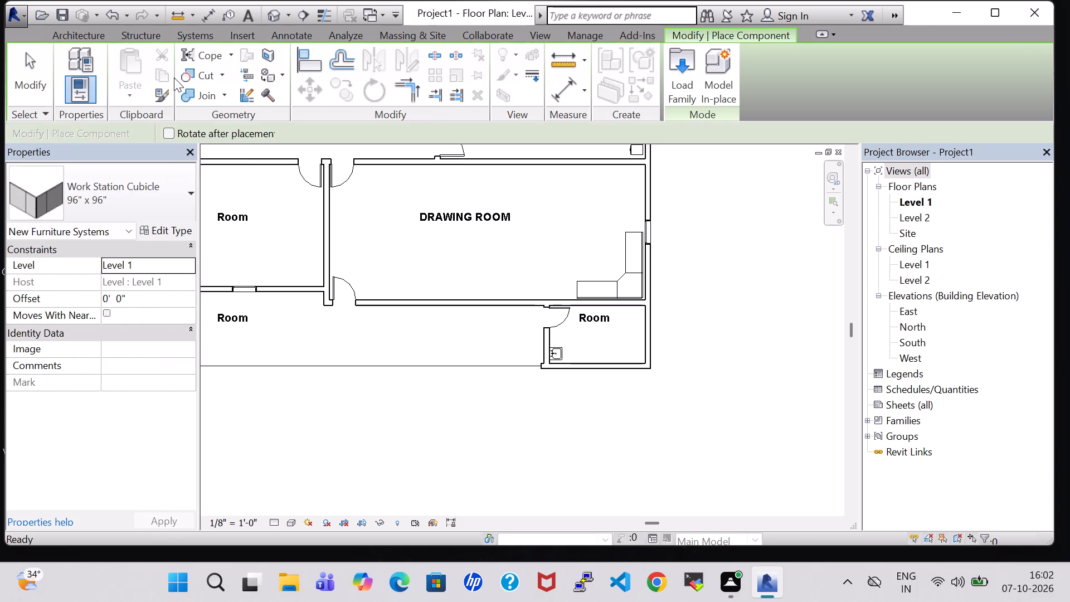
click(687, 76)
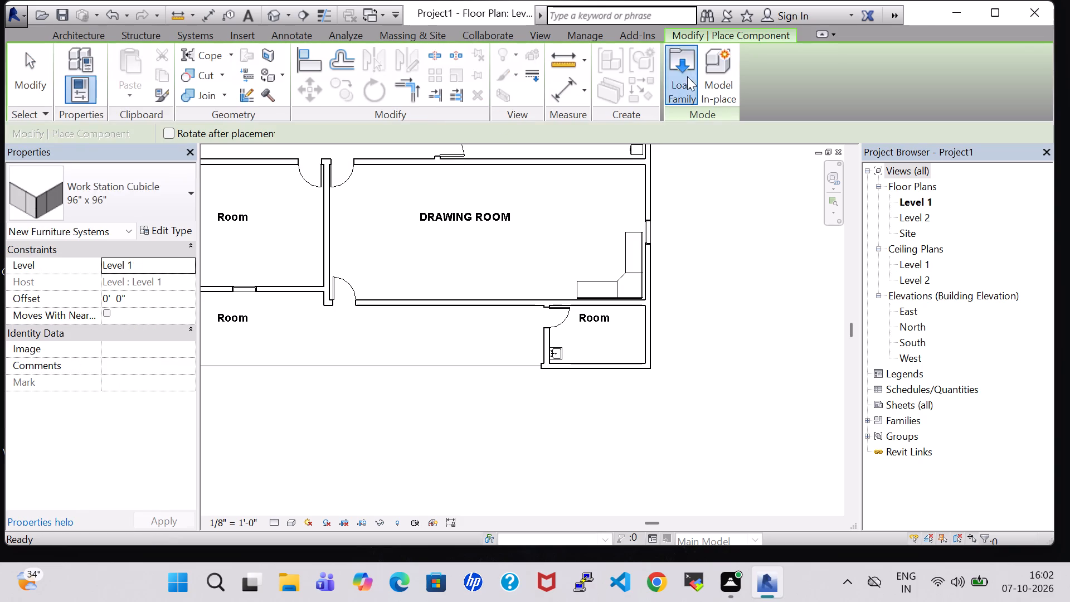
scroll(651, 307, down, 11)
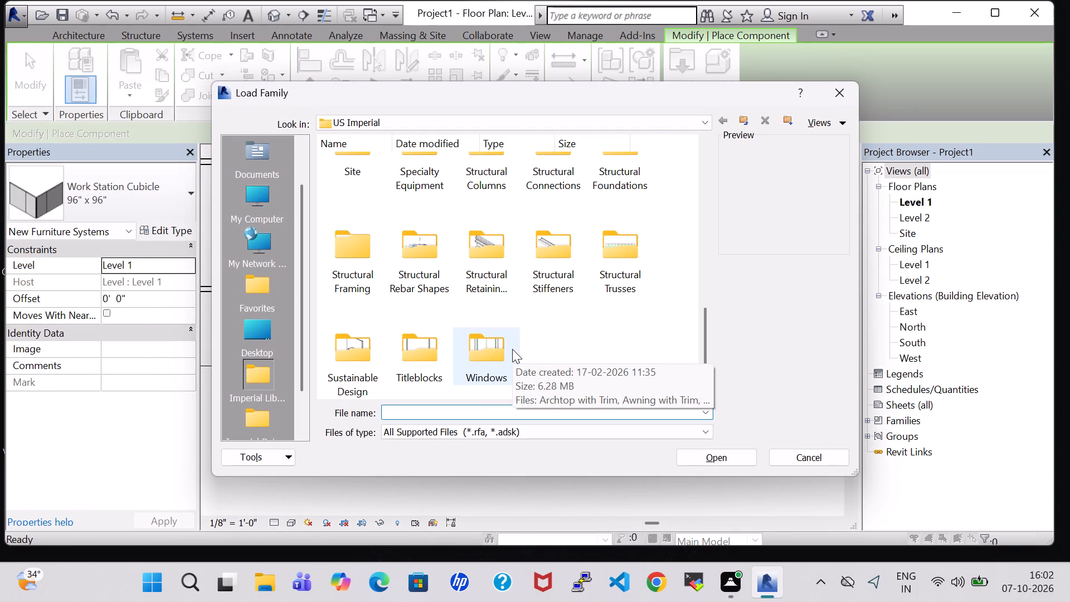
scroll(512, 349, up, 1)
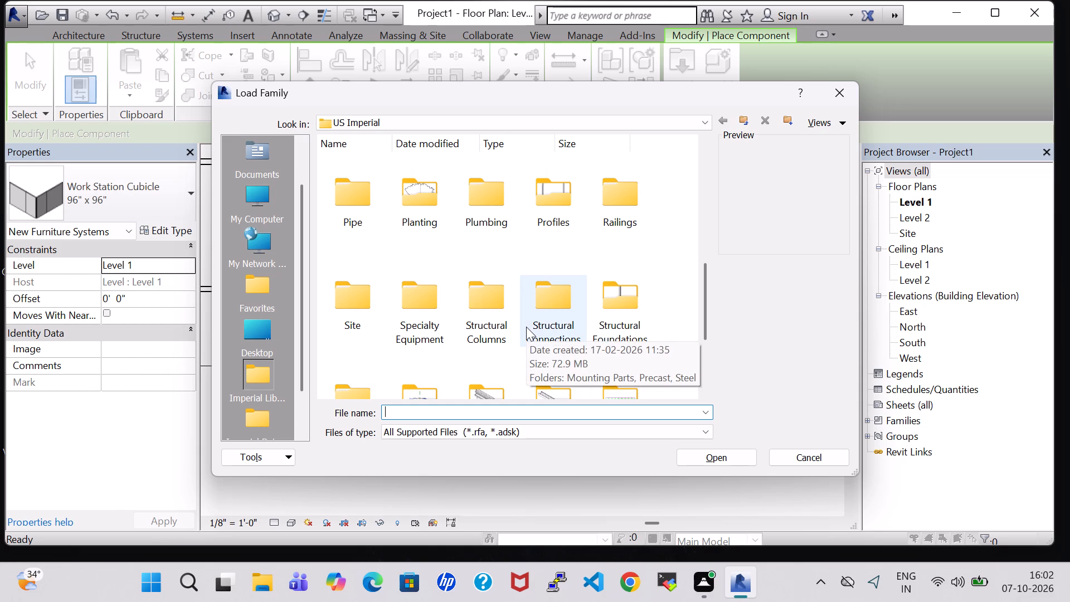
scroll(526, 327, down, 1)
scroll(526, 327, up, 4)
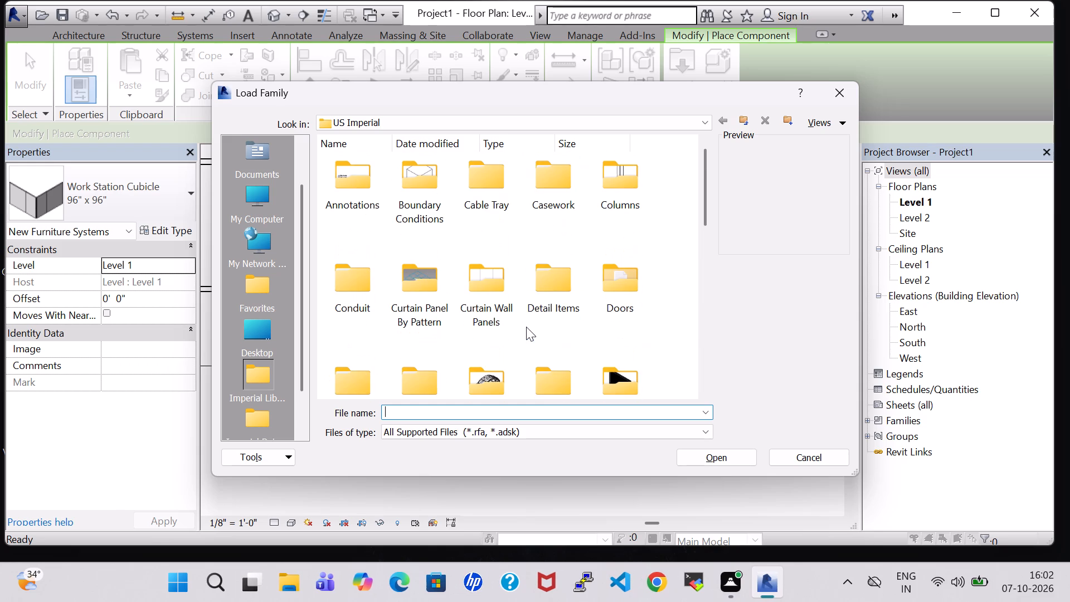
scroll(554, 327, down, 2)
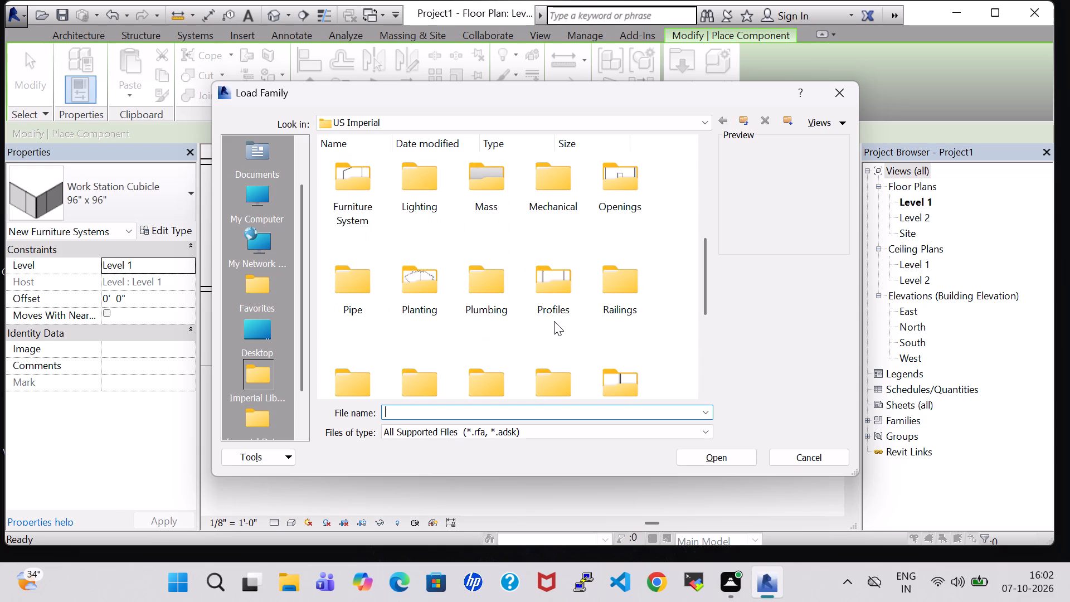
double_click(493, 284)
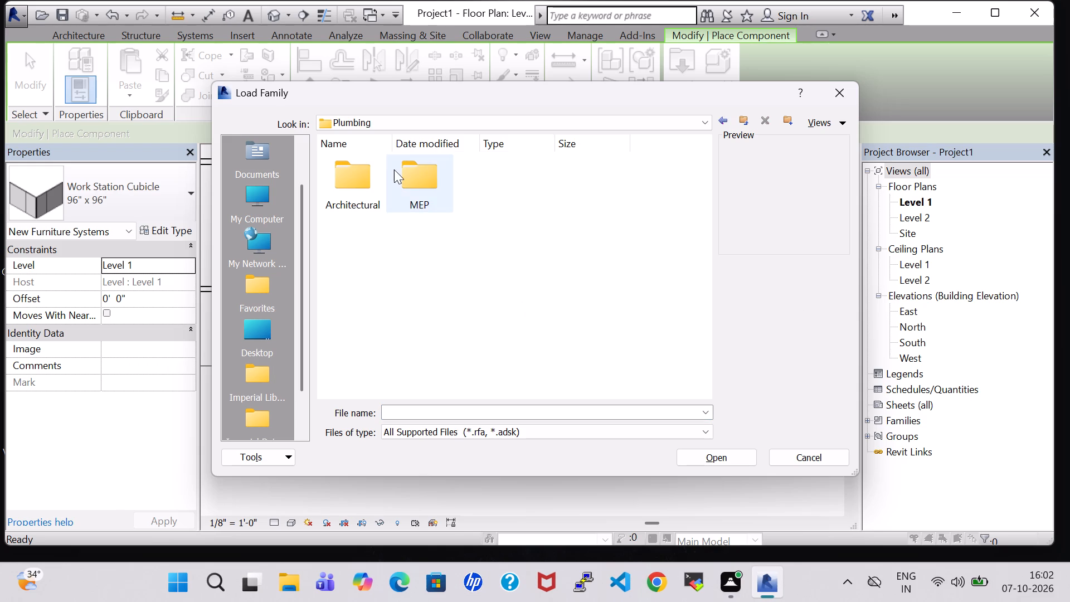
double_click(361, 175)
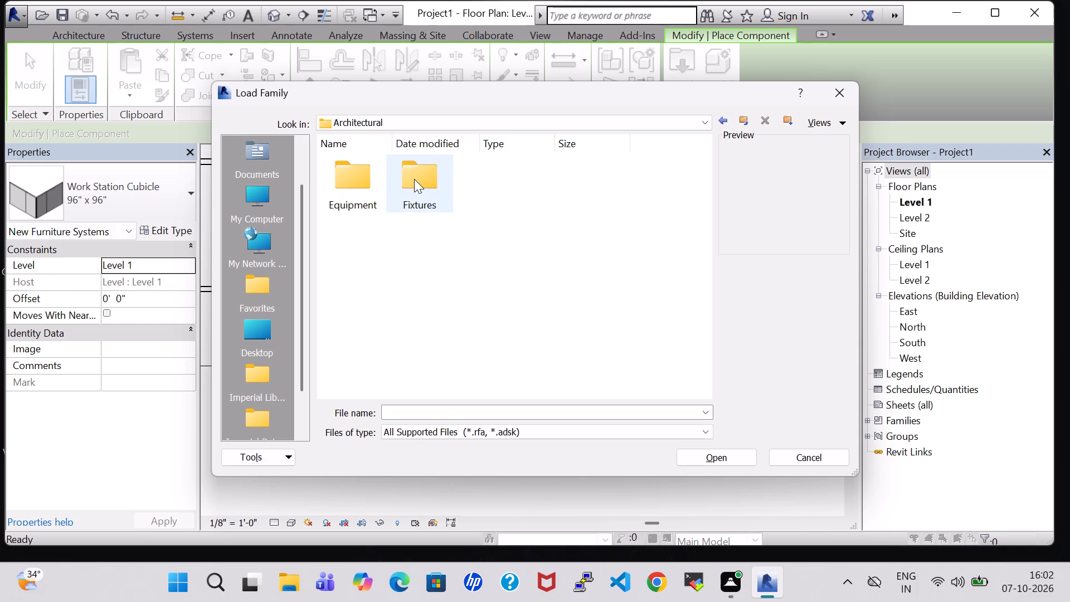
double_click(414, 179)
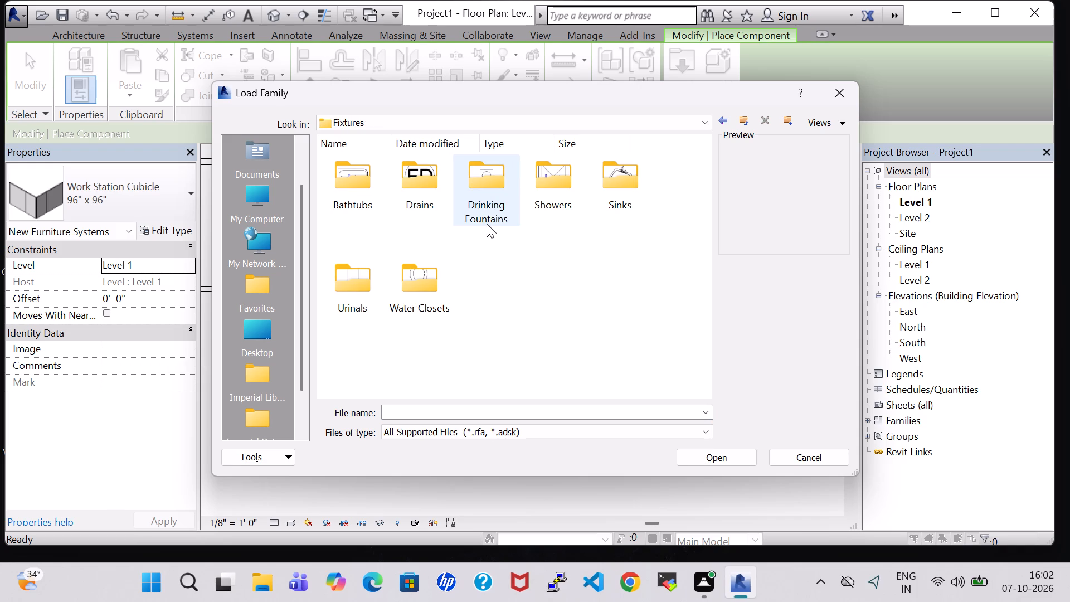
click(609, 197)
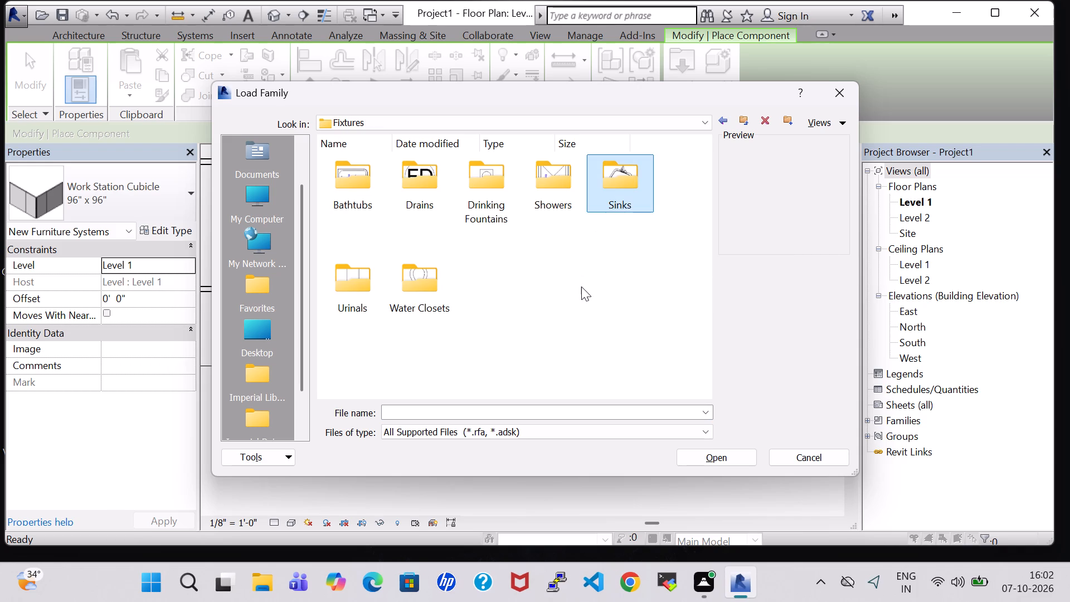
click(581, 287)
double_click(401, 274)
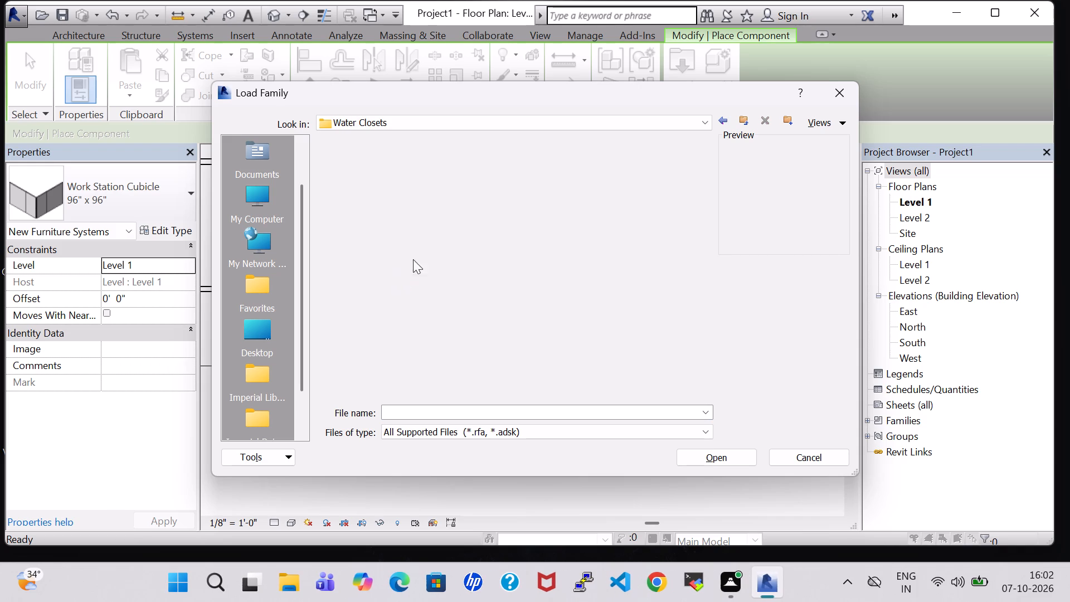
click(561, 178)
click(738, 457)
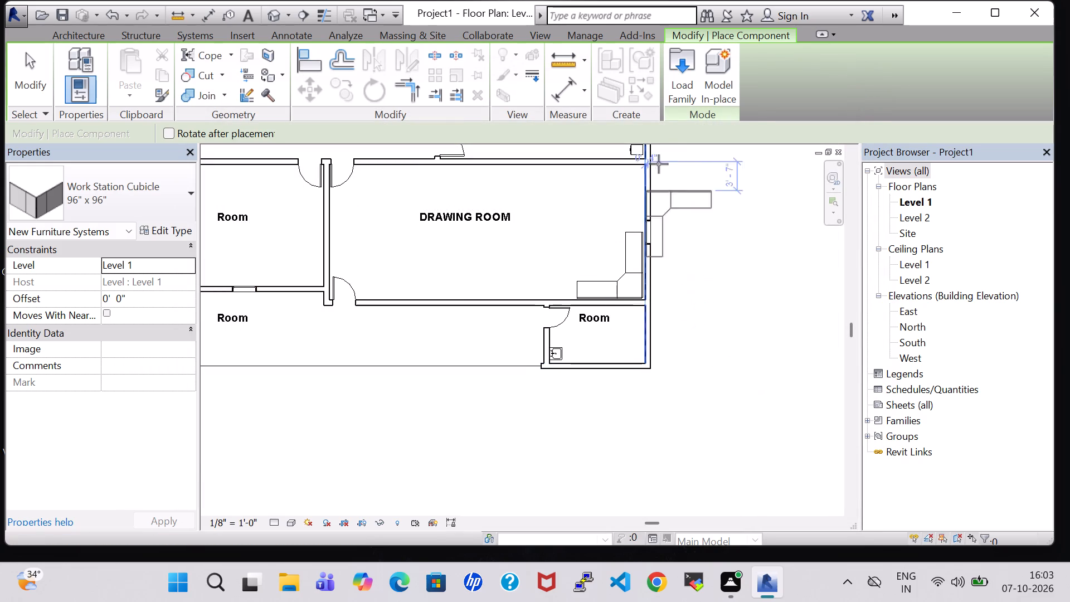
Load the Toilet-Commercial-Wall-3D family from the US Imperial Plumbing, Architectural, Fixtures, Water Closets folder.
click(677, 82)
scroll(663, 294, down, 7)
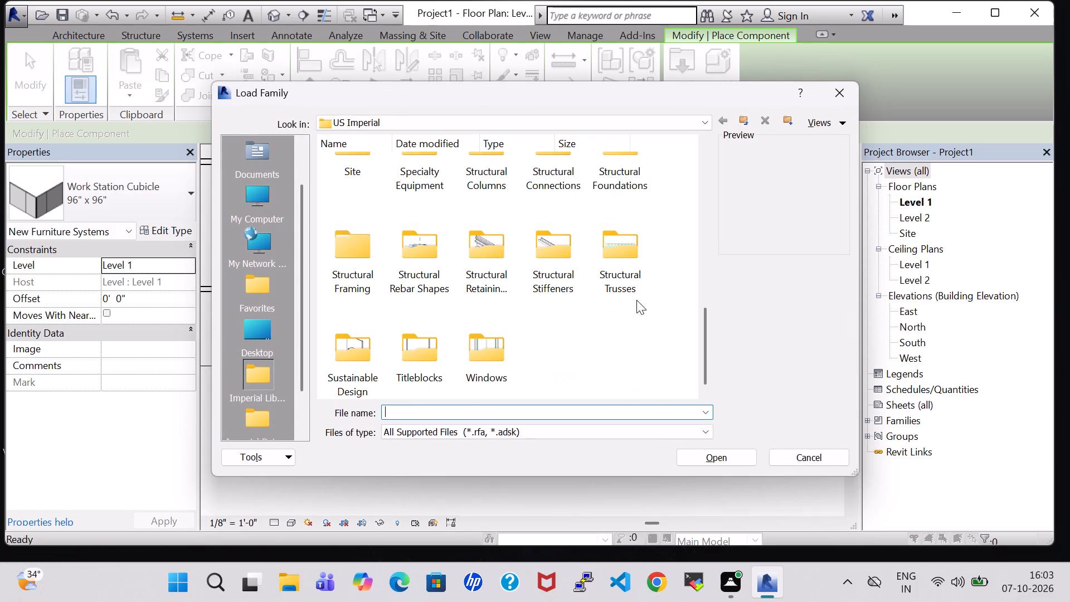
scroll(587, 299, up, 2)
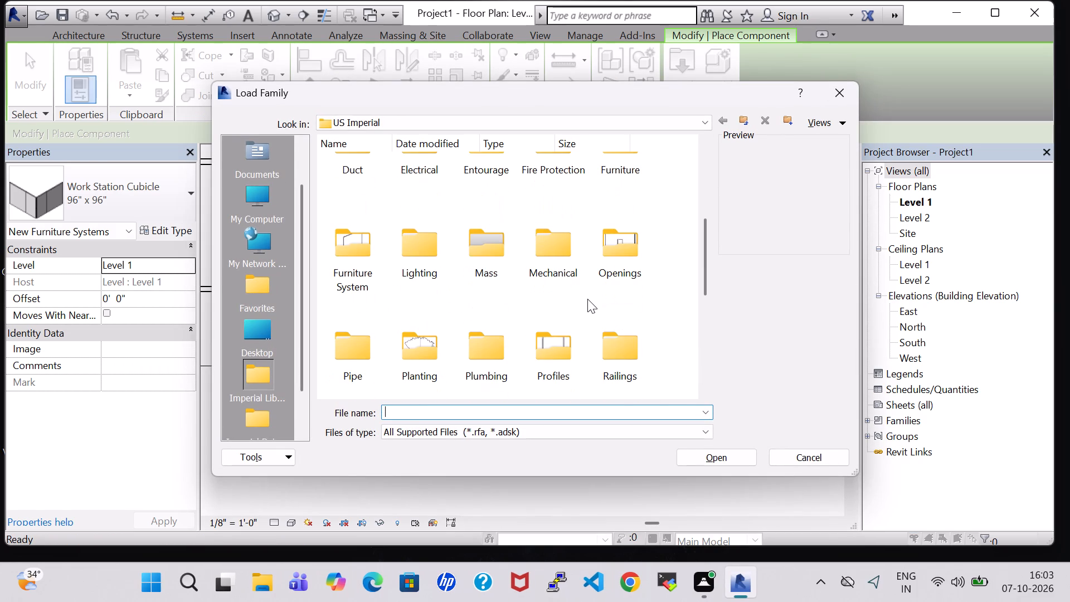
double_click(497, 342)
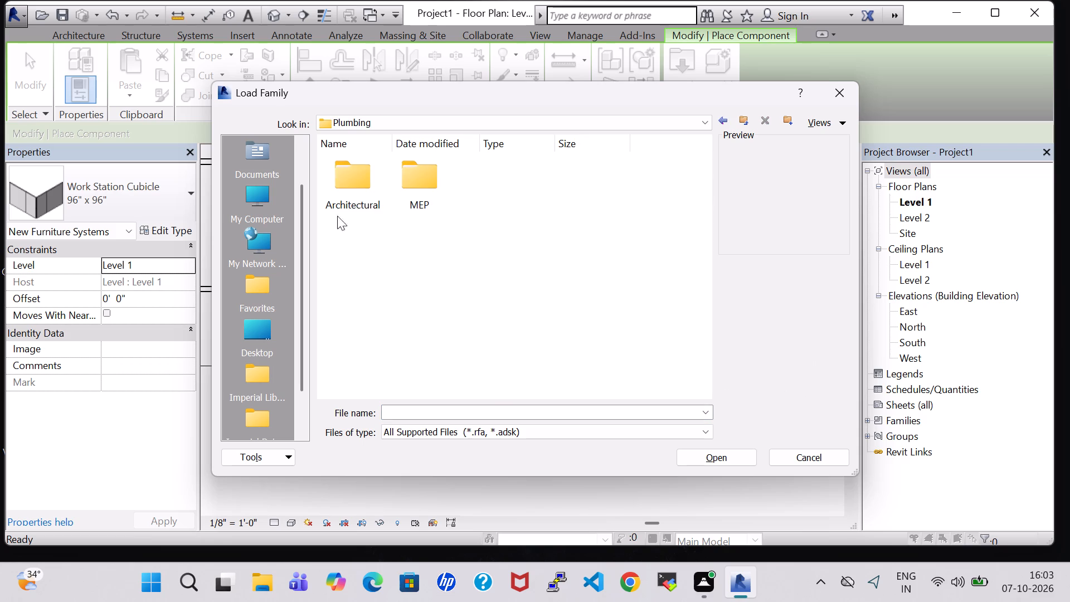
double_click(355, 195)
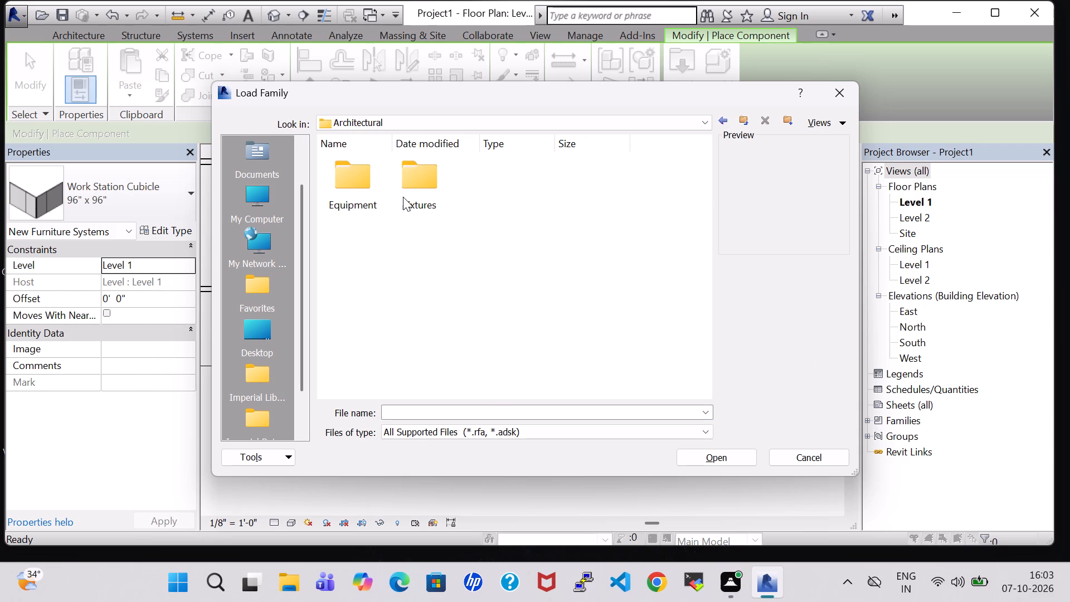
double_click(403, 197)
click(359, 294)
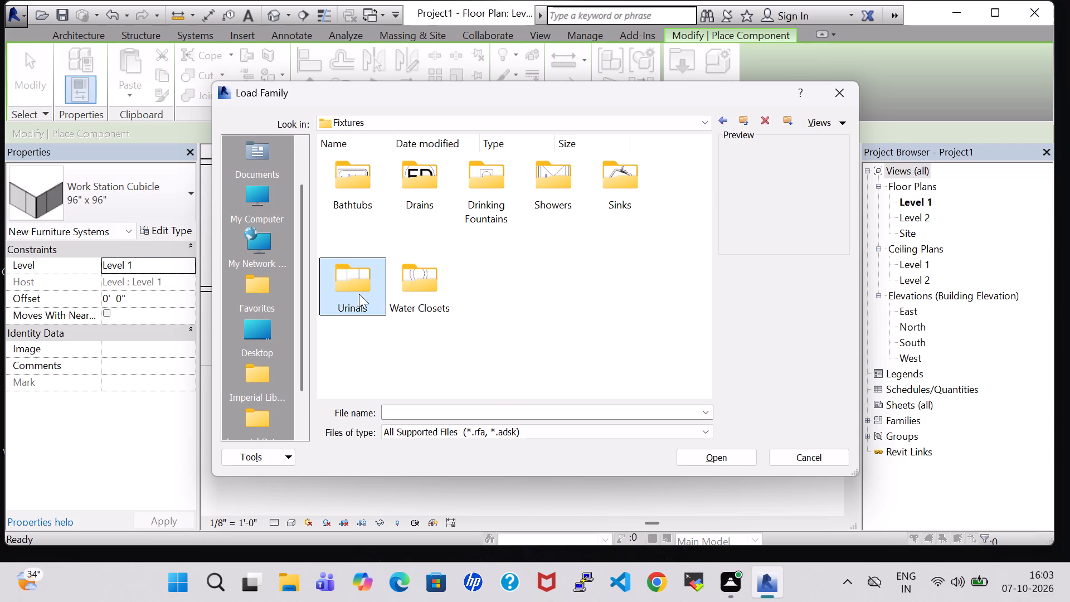
click(382, 292)
double_click(438, 290)
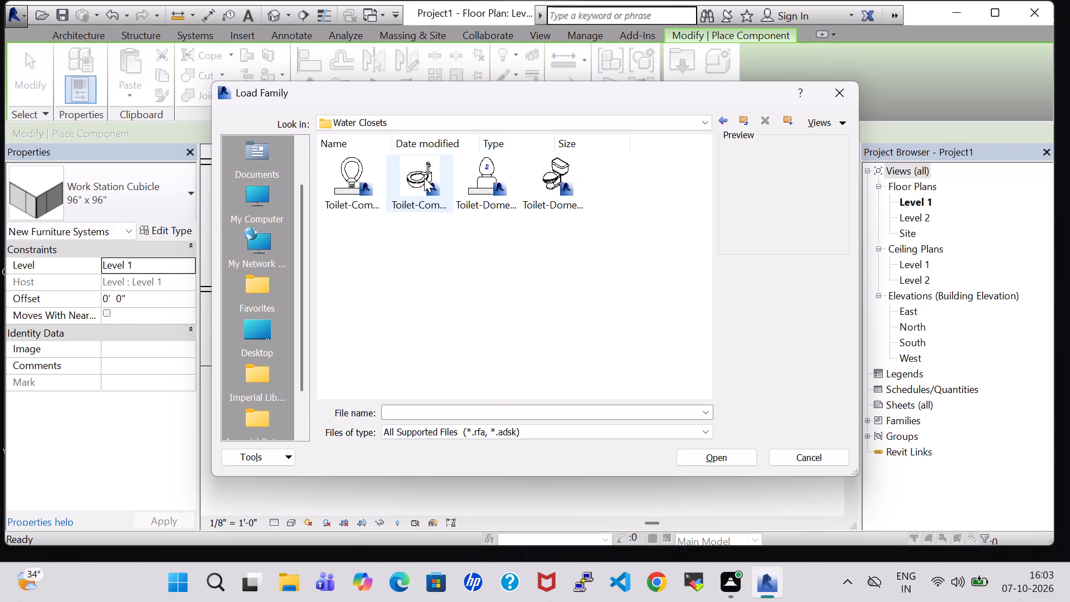
click(424, 178)
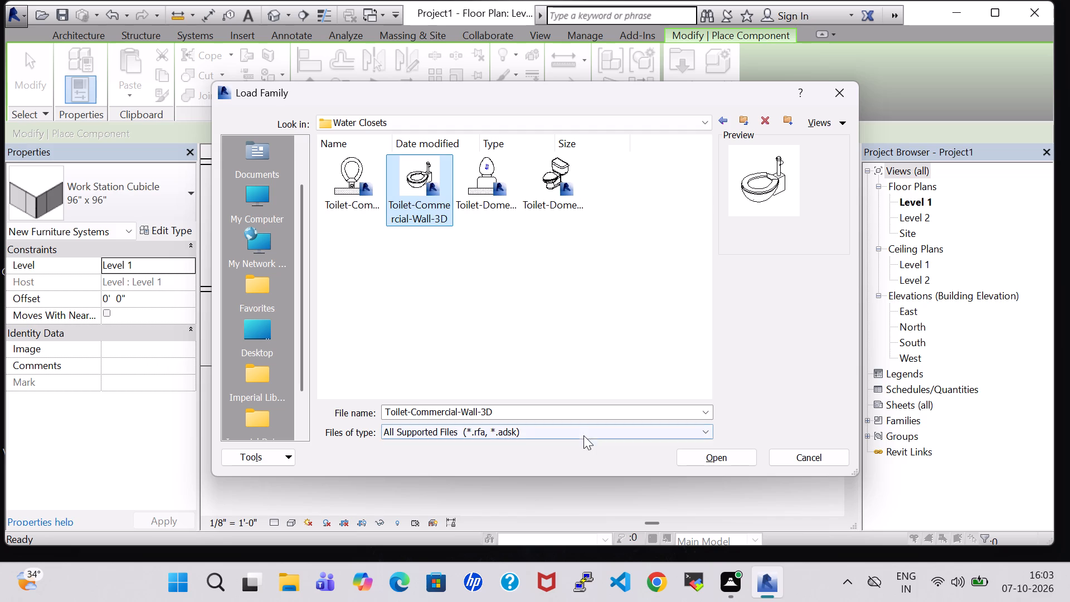
click(726, 449)
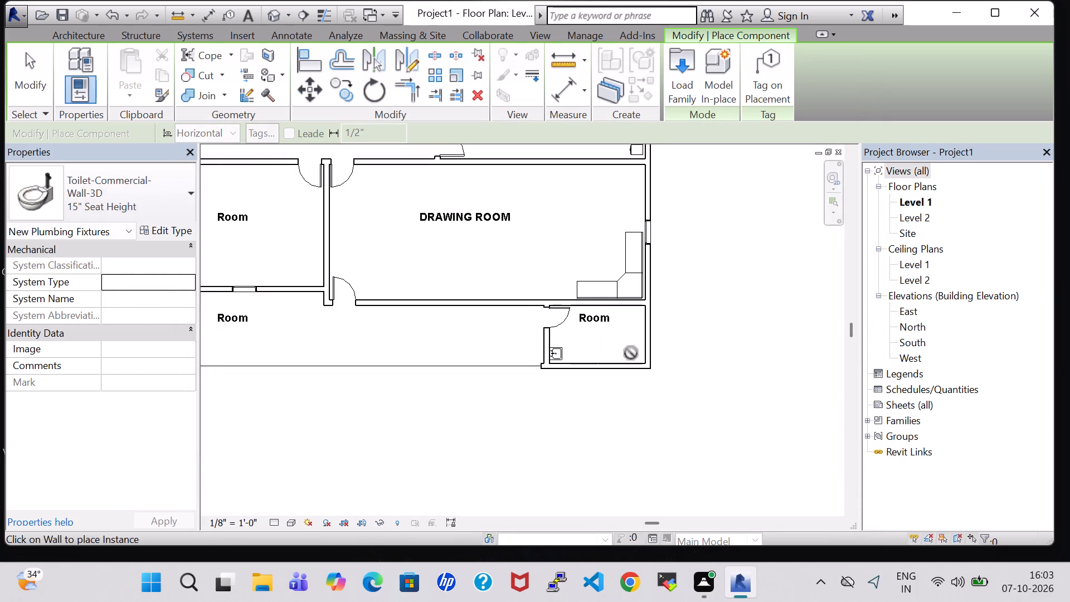
Place the 15" Seat Height Toilet-Commercial-Wall-3D on the bottom wall of the small room below DRAWING ROOM, near its lower-right corner.
scroll(614, 359, up, 8)
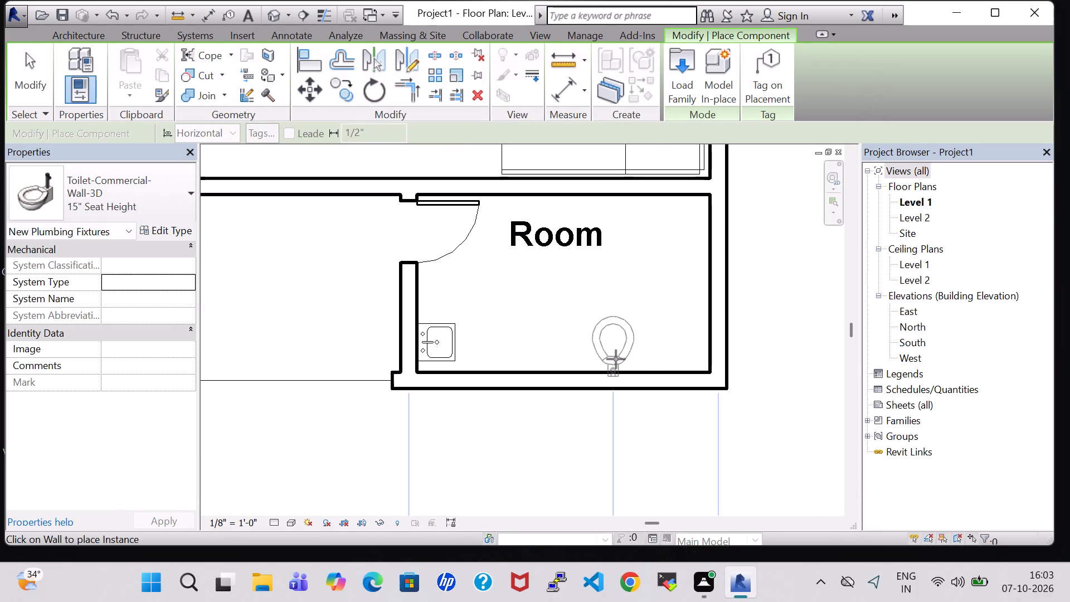
click(675, 366)
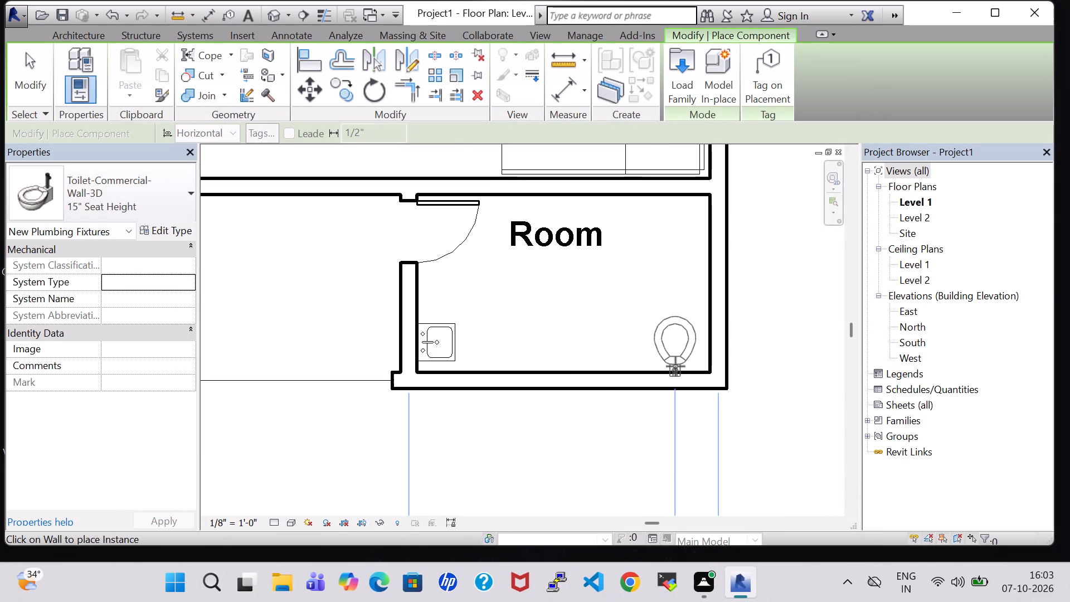
key(Escape)
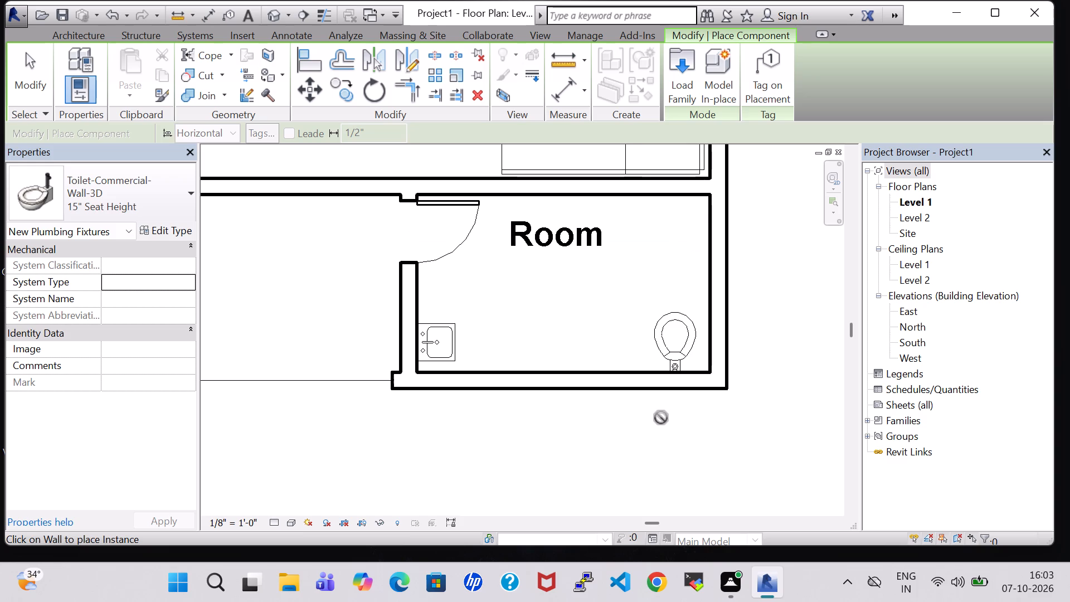
scroll(661, 417, down, 3)
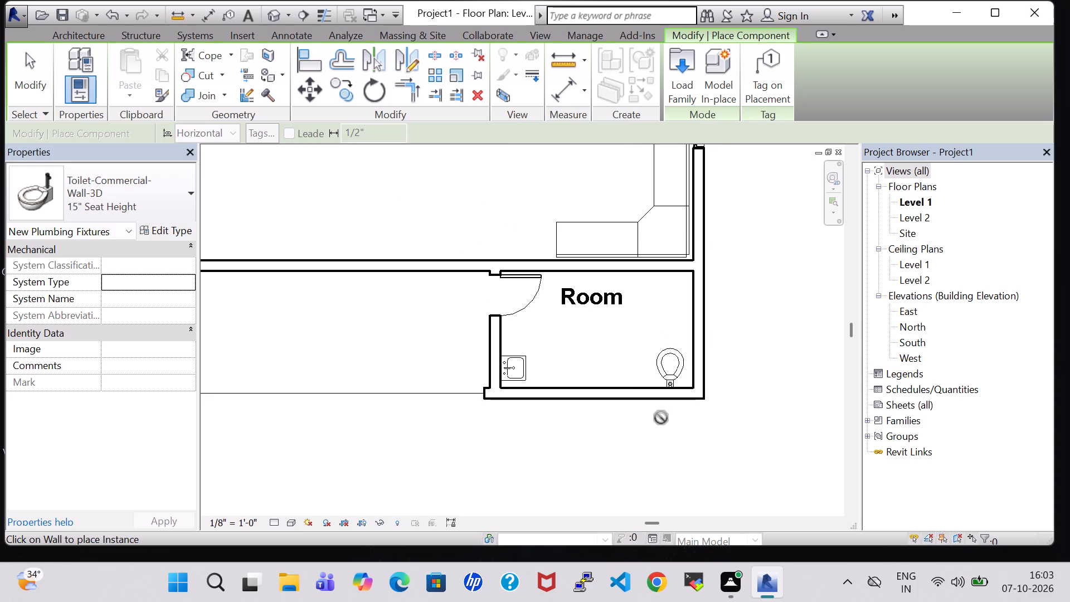
scroll(661, 417, down, 6)
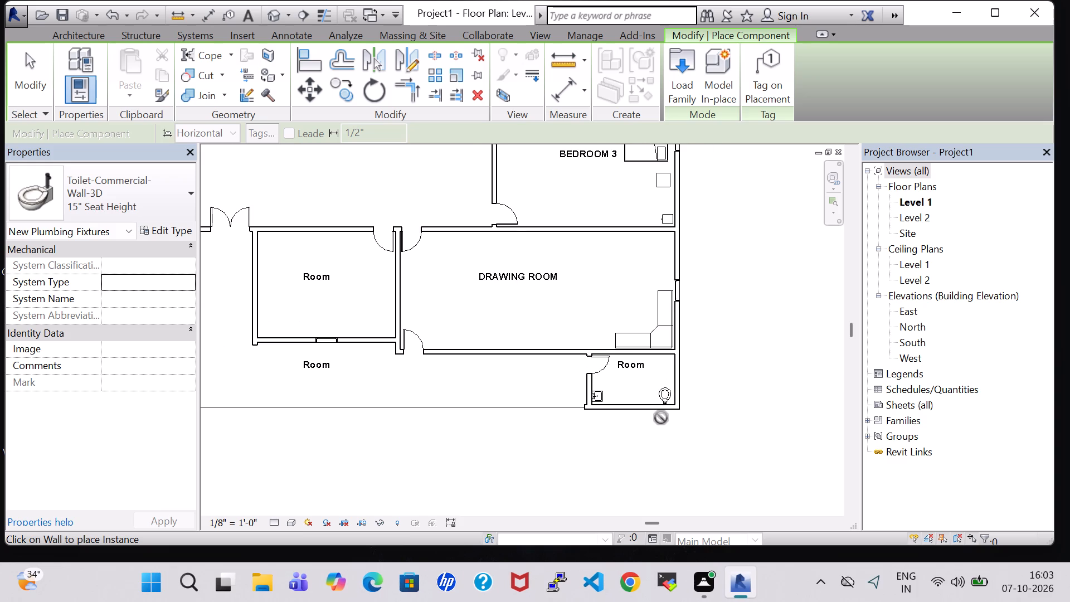
key(Escape)
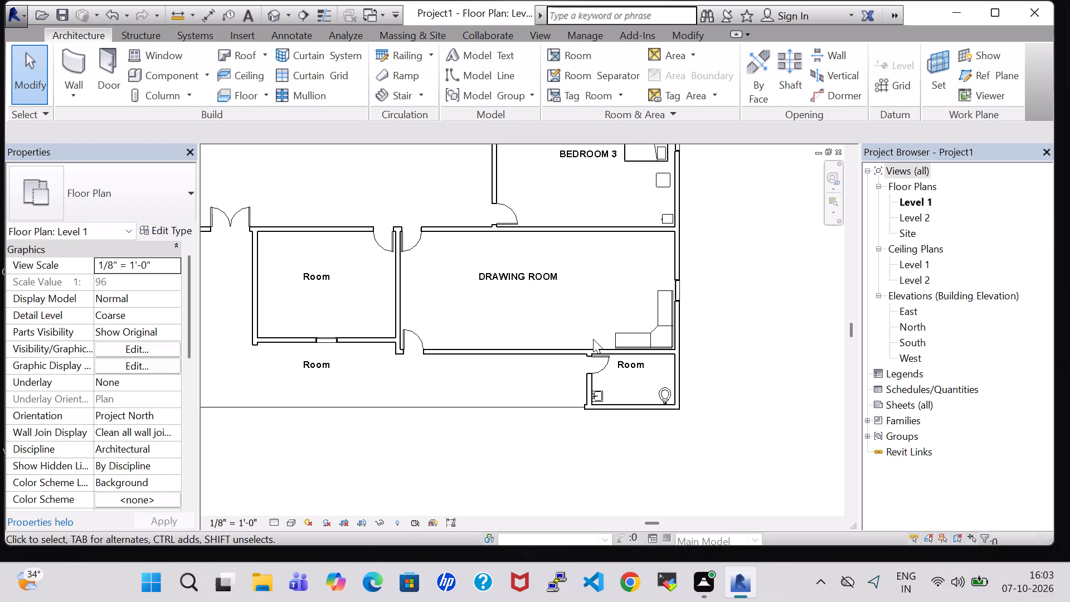
Load the Chair-Task Arms family from the US Imperial Furniture Seating folder for component placement.
click(177, 82)
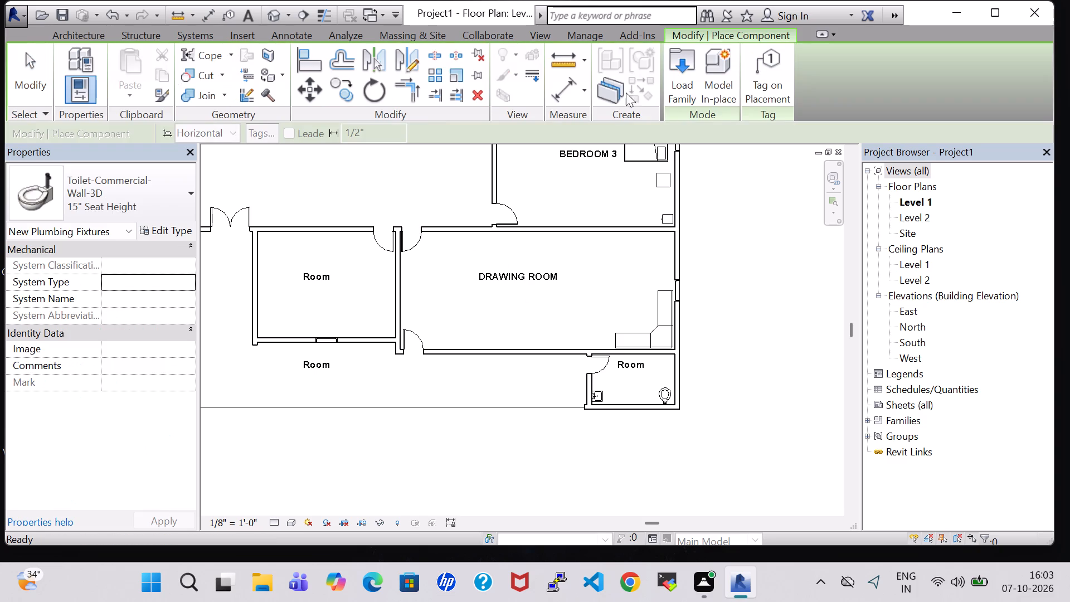
click(688, 90)
scroll(565, 295, down, 1)
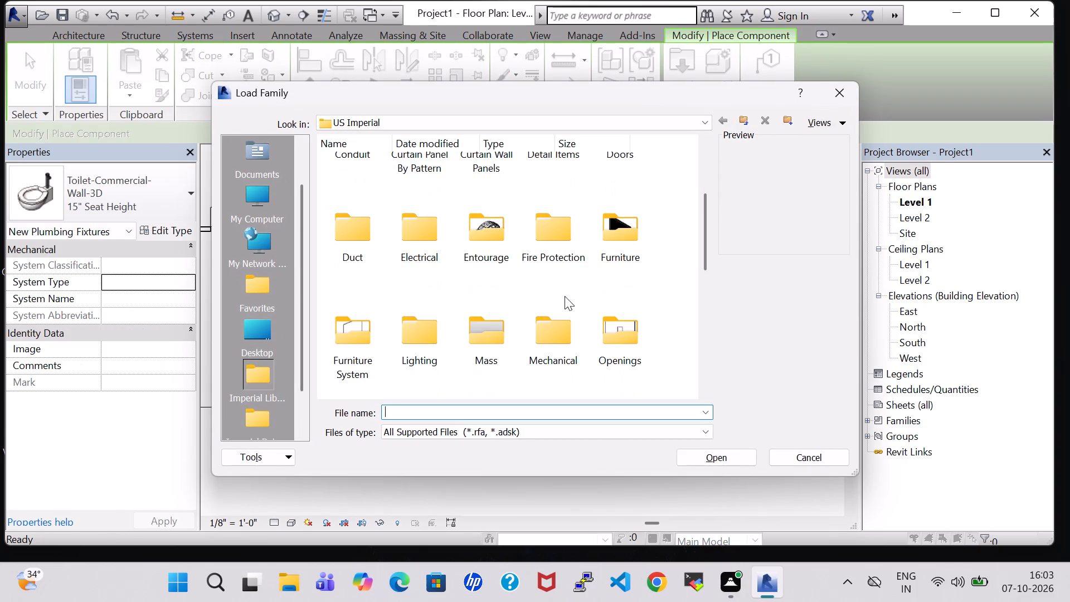
double_click(625, 248)
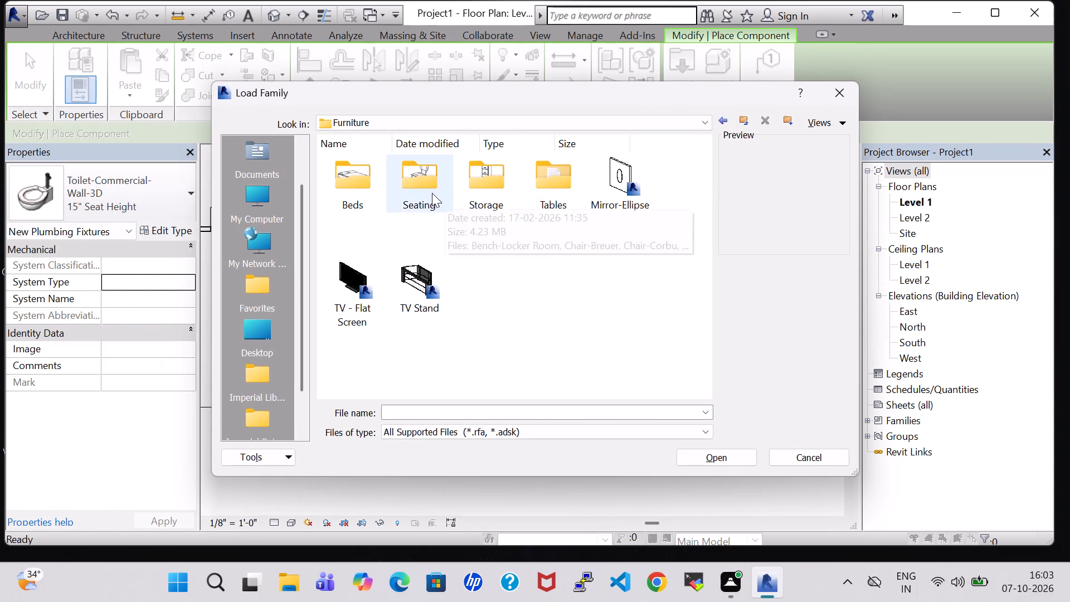
double_click(432, 193)
click(505, 260)
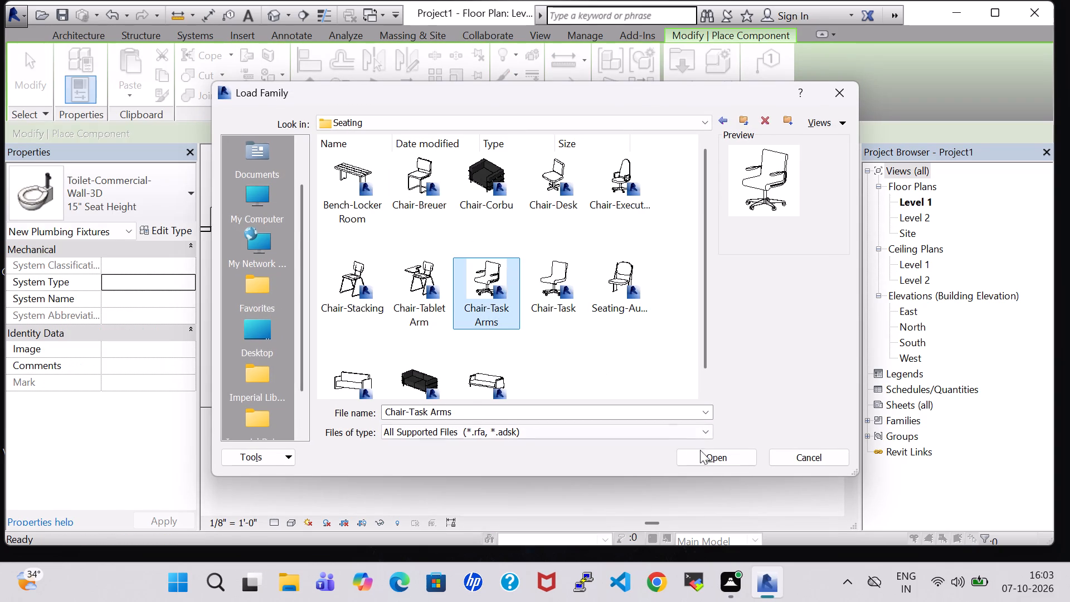
click(707, 460)
Place two Chair-Task Arms chairs, one above the other, facing the L-shaped workstation in the lower-right corner of DRAWING ROOM.
key(space)
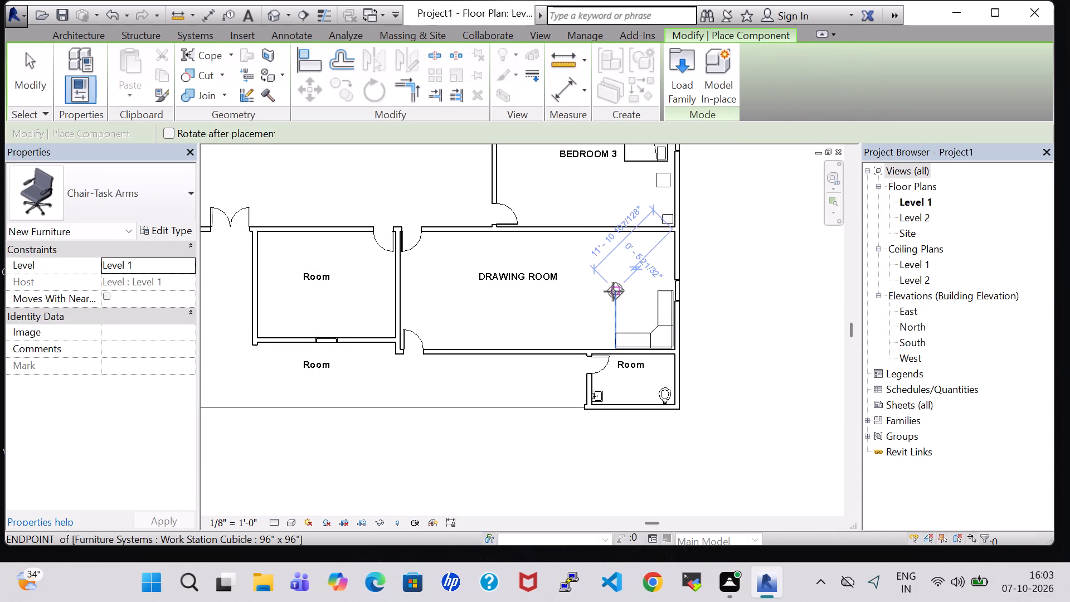
key(space)
scroll(613, 292, up, 5)
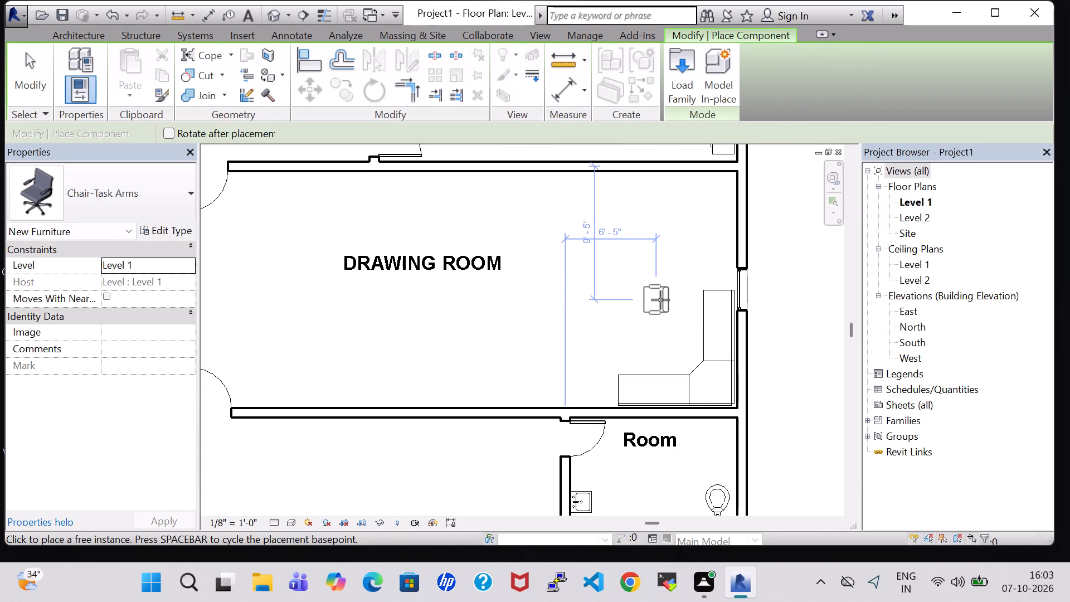
key(space)
key(space)
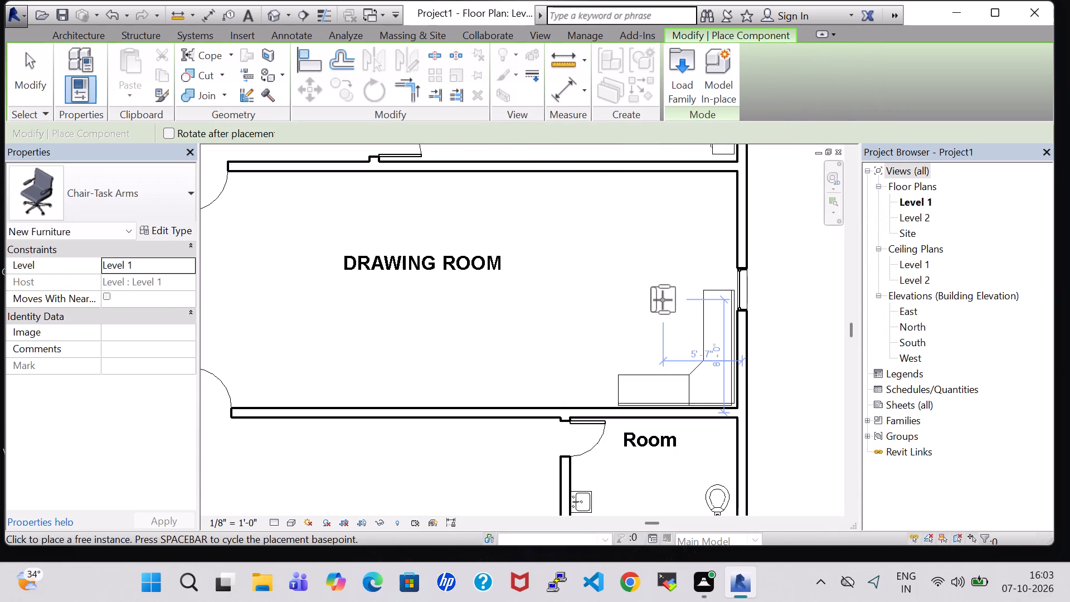
click(663, 300)
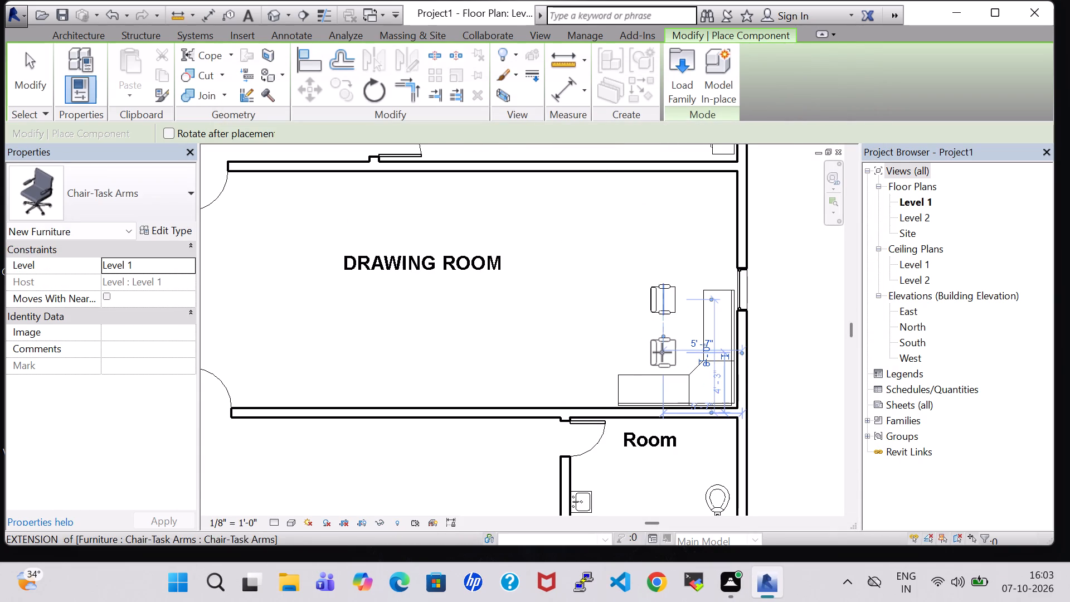
click(662, 352)
key(Escape)
key(Escape)
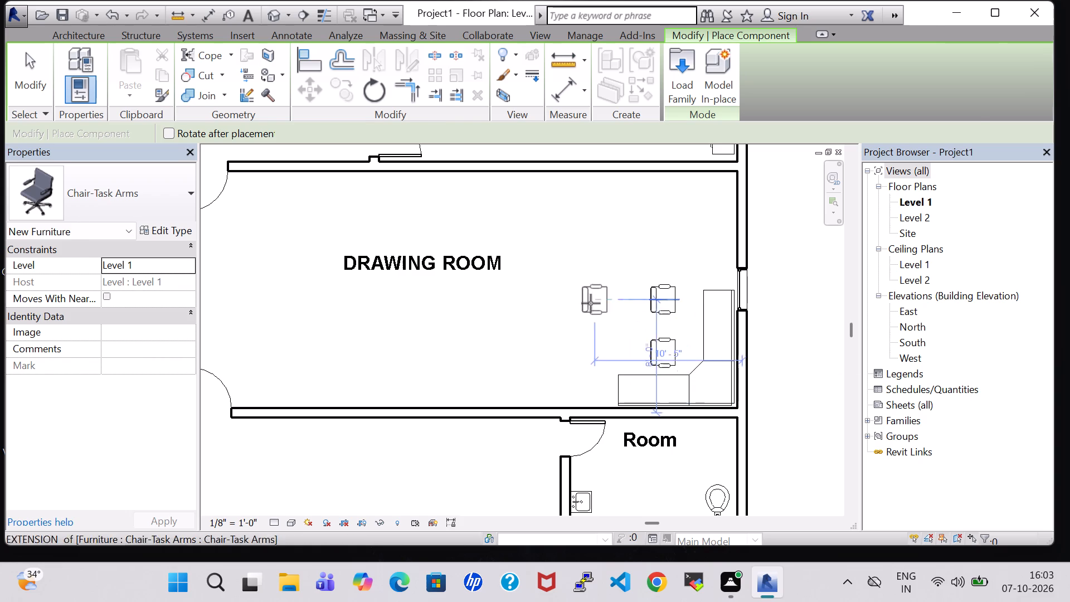
Rename the room directly left of DRAWING ROOM as KITCHEN.
scroll(590, 303, down, 6)
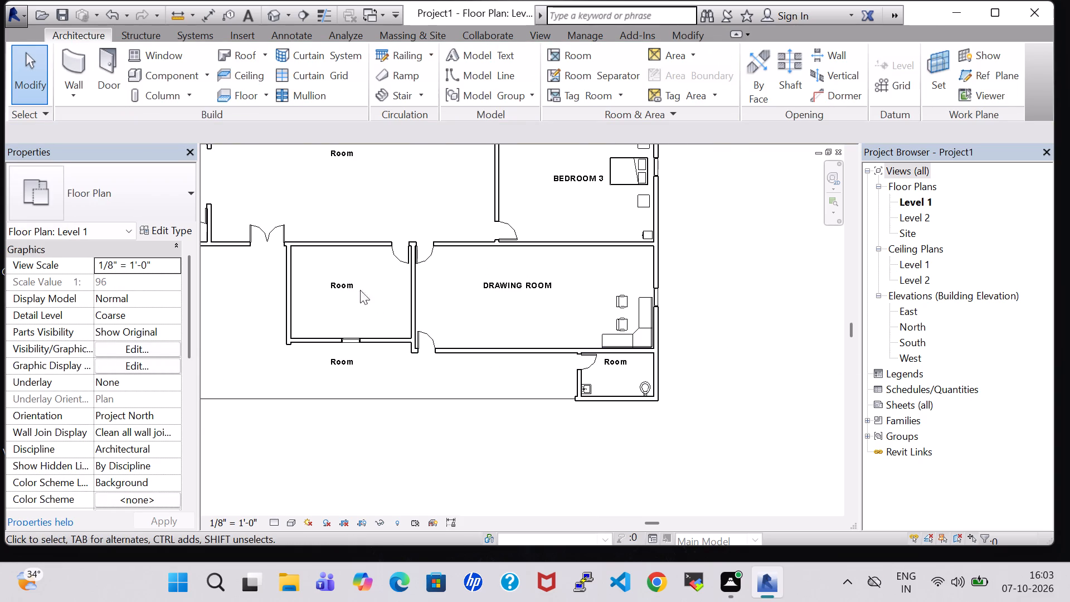
click(330, 284)
click(344, 285)
key(BackSpace)
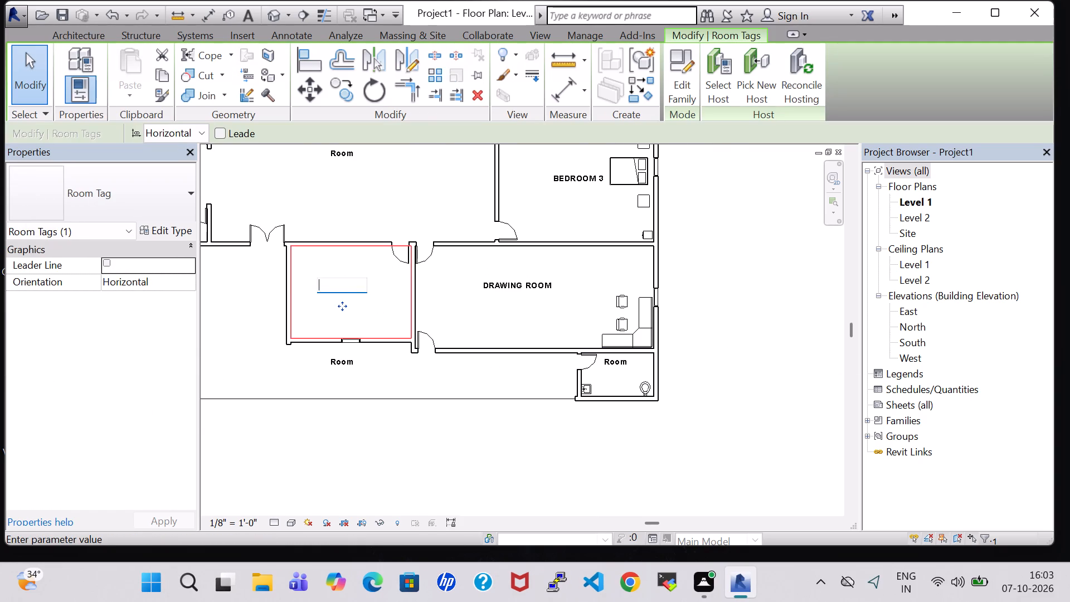
text(KITCHEM)
key(BackSpace)
key(n)
key(Return)
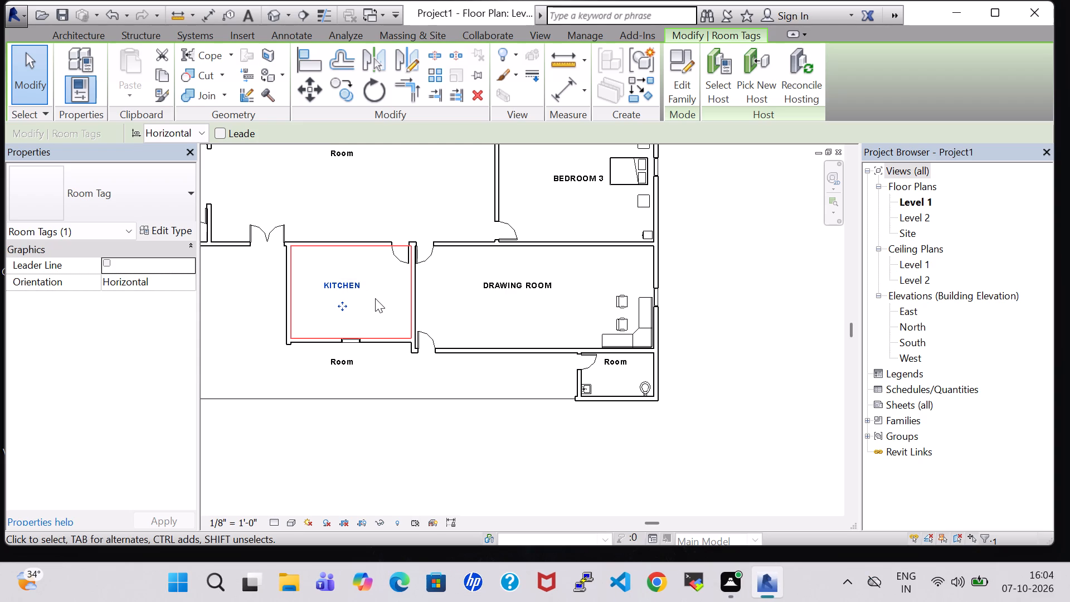
Rename the large central room above KITCHEN as LOBBY.
scroll(375, 298, down, 4)
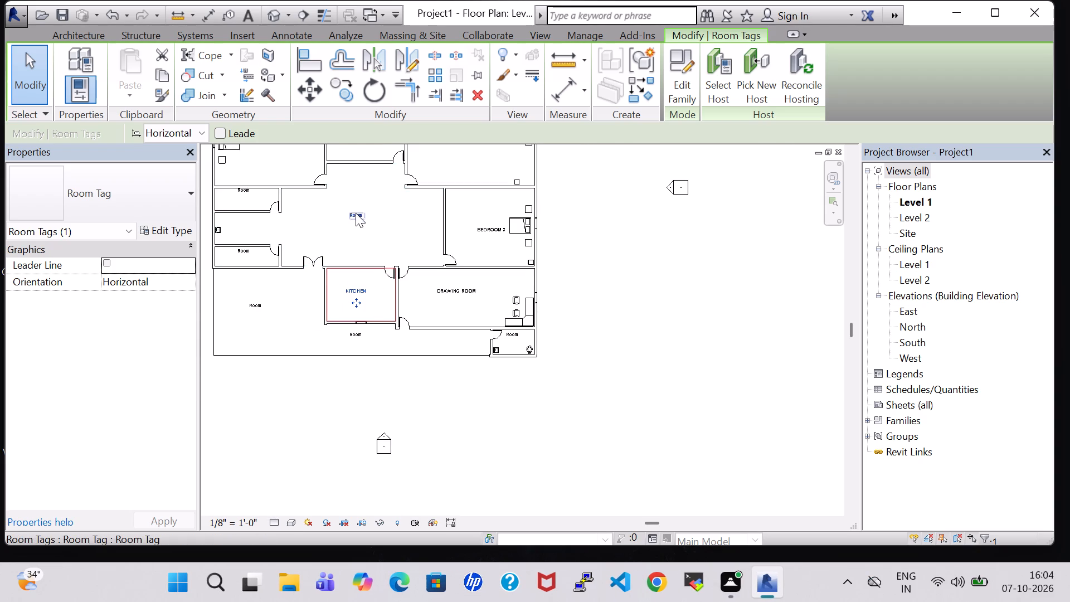
click(356, 213)
click(356, 213)
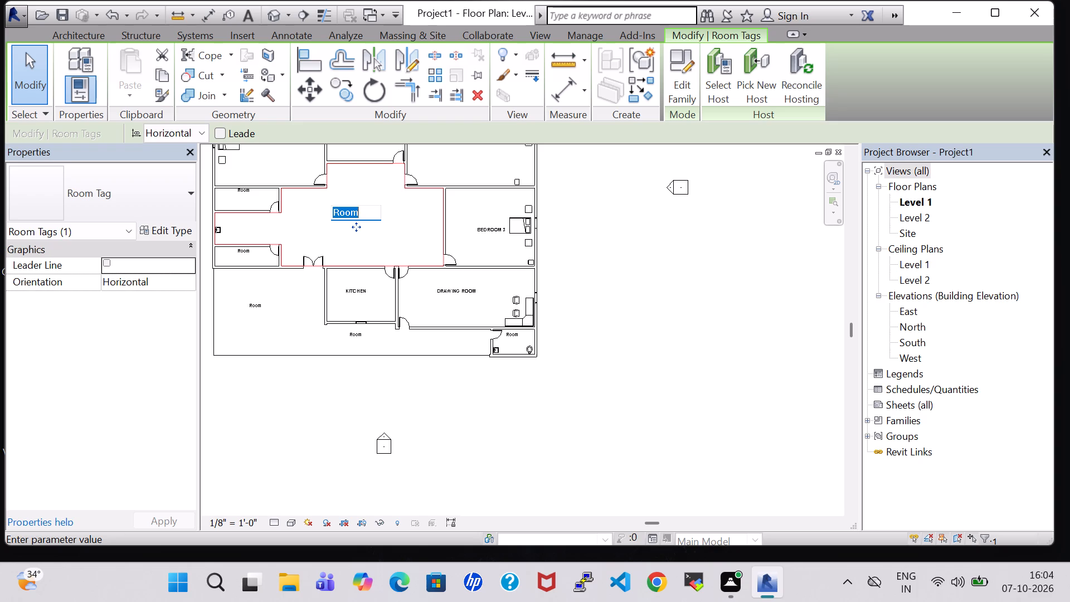
key(BackSpace)
text(LO)
text(BBY)
key(Return)
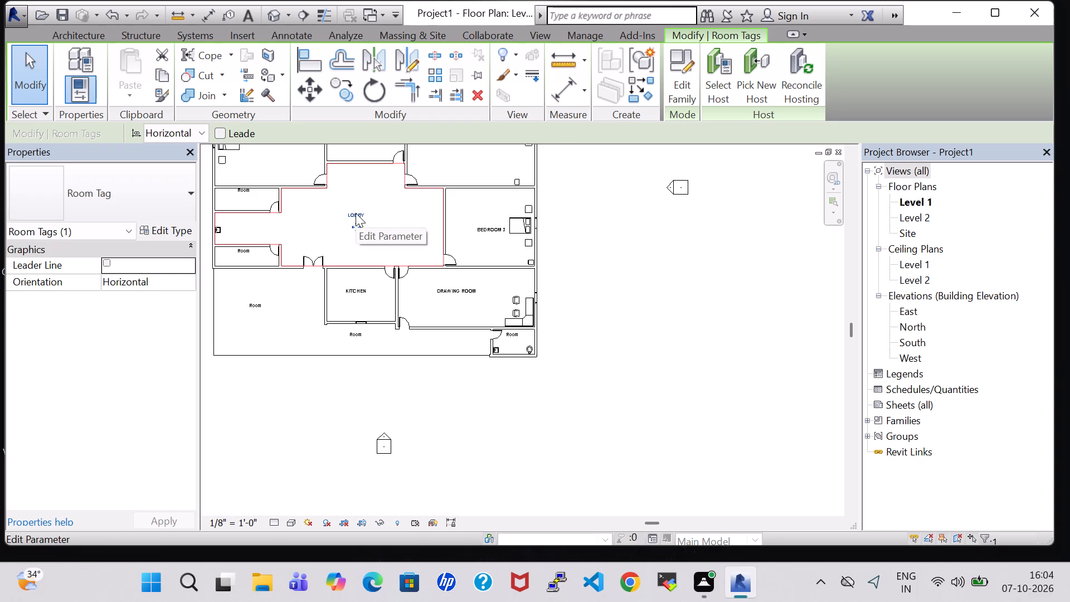
Examine the room names and layout across the floor plan, including the TOILET/BATH, DRESS, OTS and STORE area.
scroll(356, 213, up, 2)
middle_drag(298, 193, 587, 367)
scroll(298, 193, up, 1)
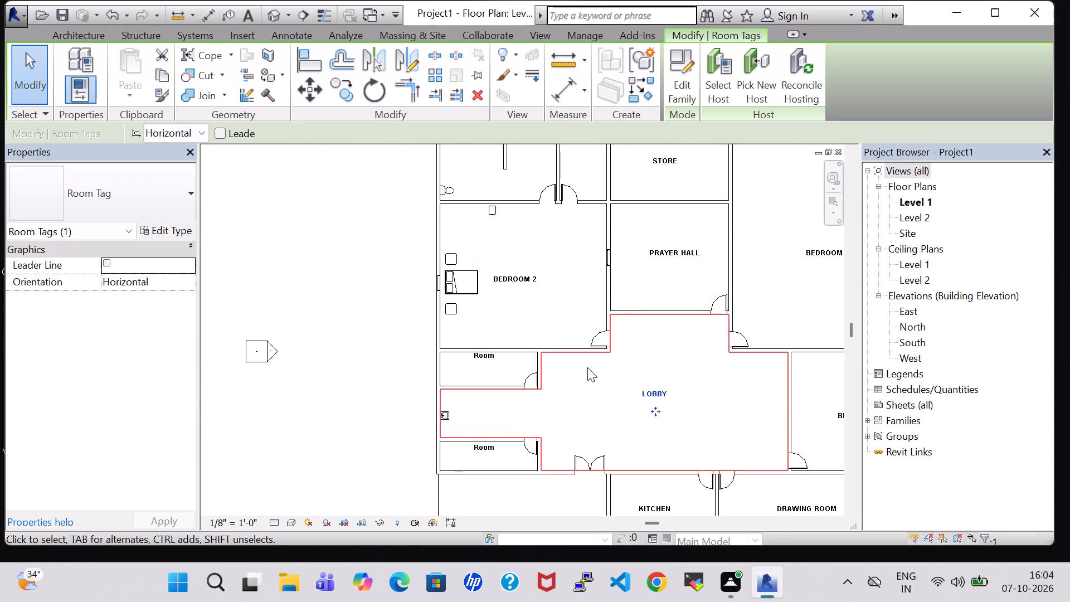
scroll(587, 367, down, 2)
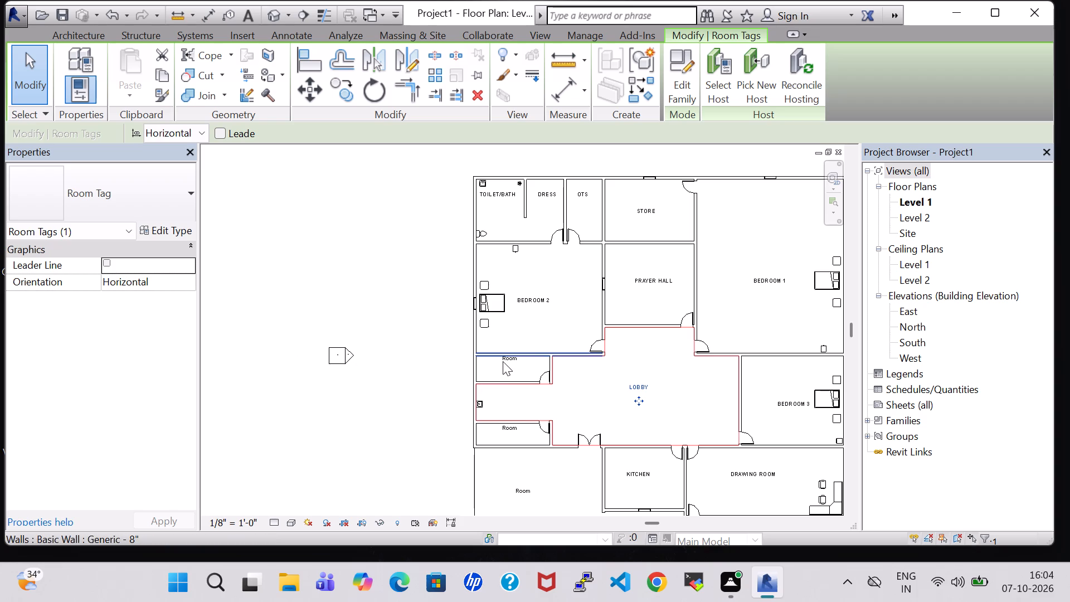
scroll(656, 405, down, 1)
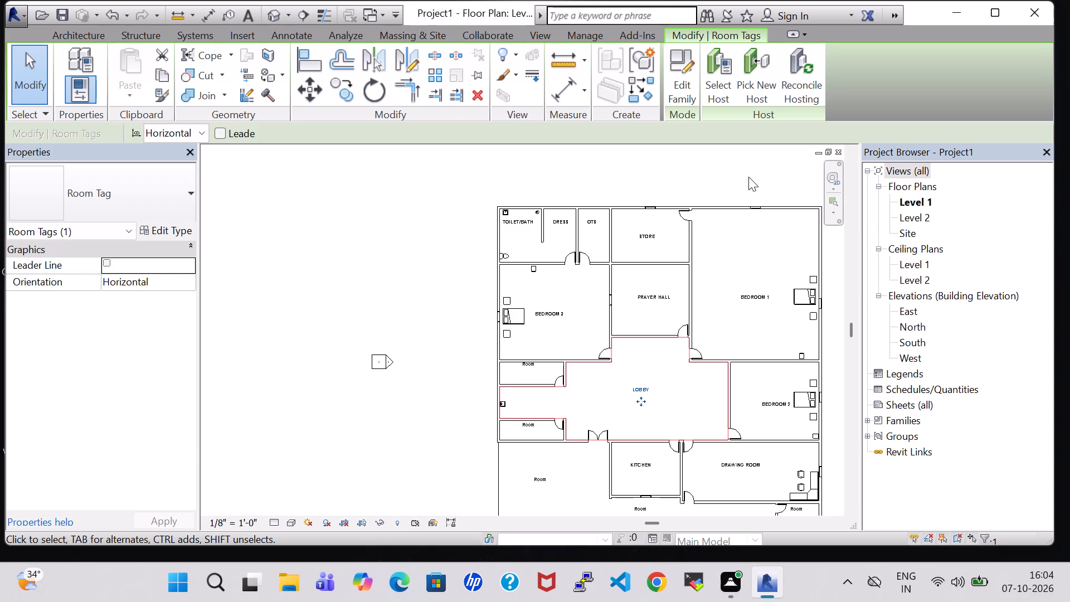
scroll(522, 229, up, 5)
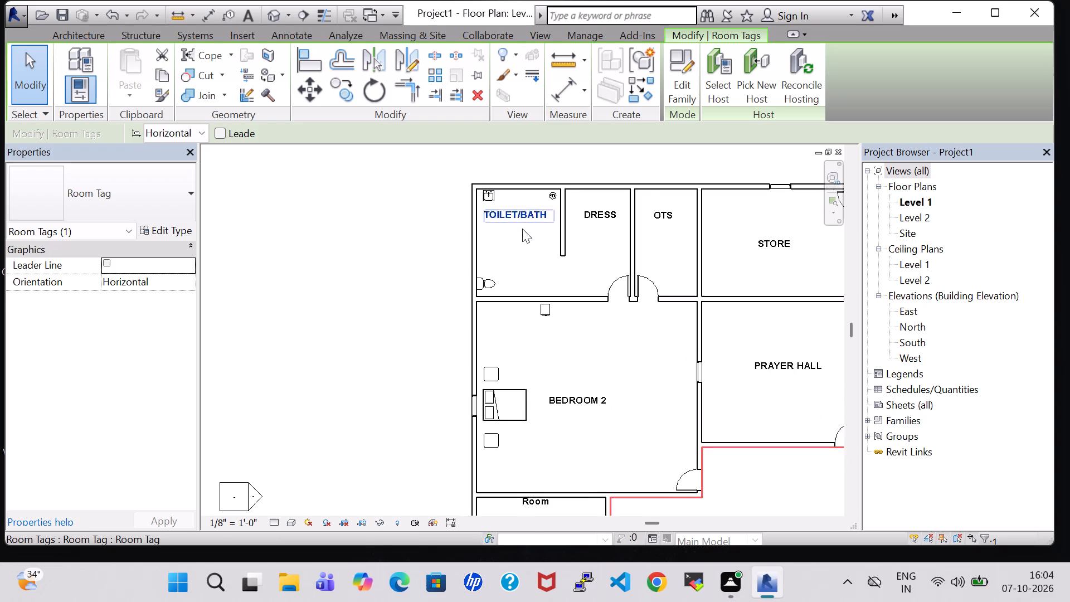
scroll(522, 229, up, 3)
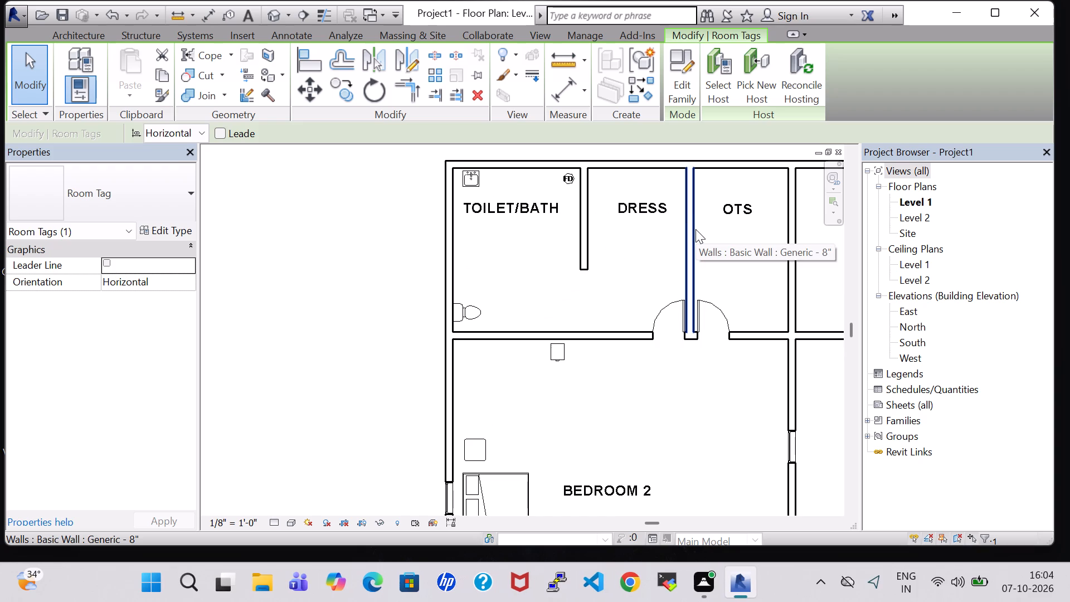
middle_drag(754, 259, 583, 279)
scroll(697, 281, down, 2)
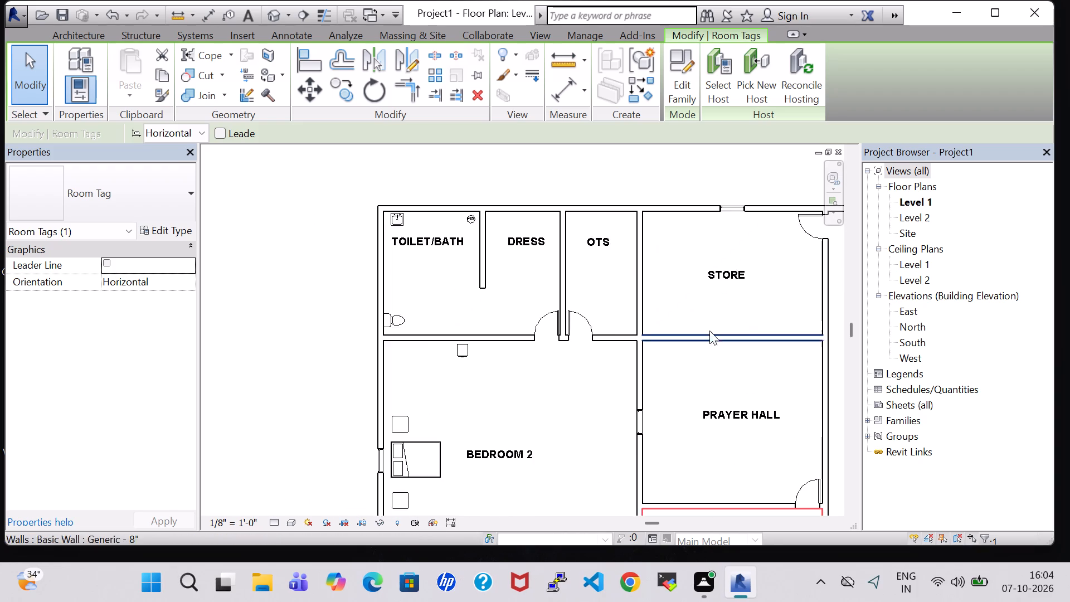
Rename the small room directly below BEDROOM 2 as BATHROOM.
scroll(709, 331, down, 1)
middle_drag(729, 415, 680, 276)
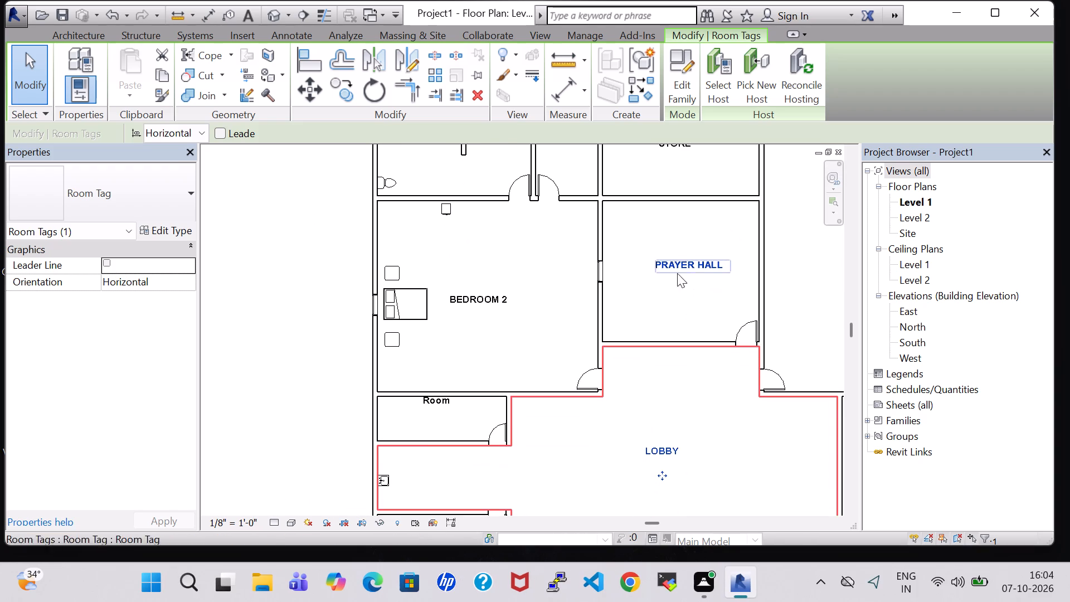
click(444, 401)
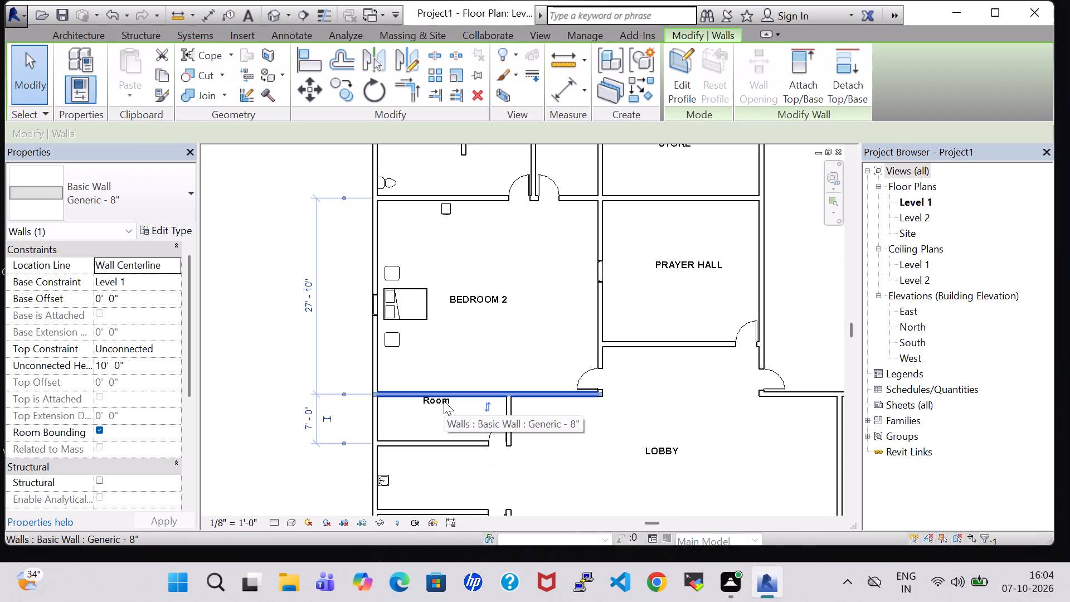
click(439, 402)
click(580, 441)
scroll(537, 430, up, 3)
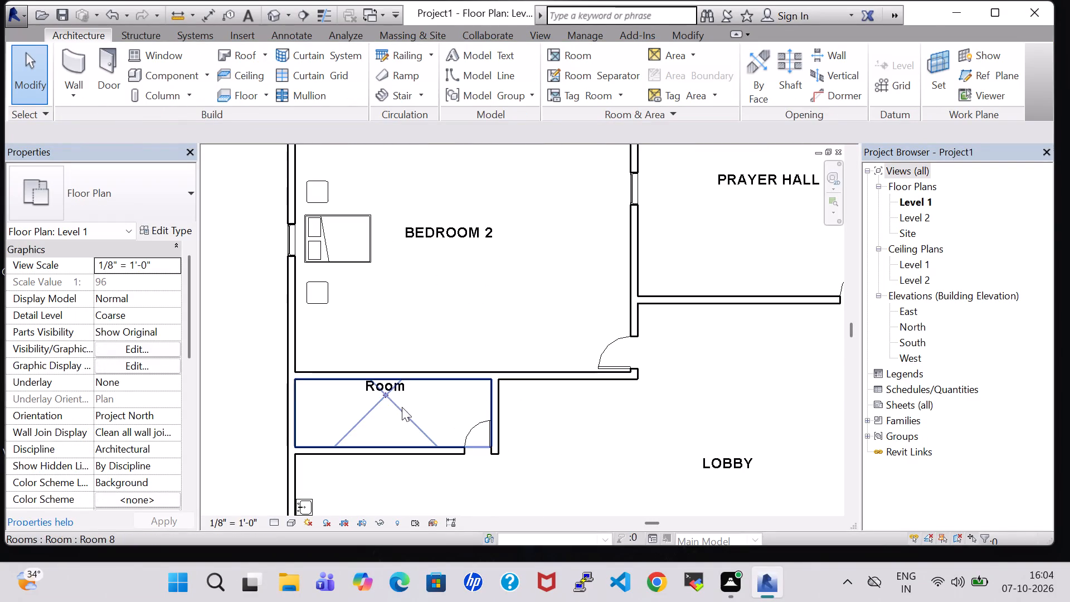
click(383, 396)
click(383, 396)
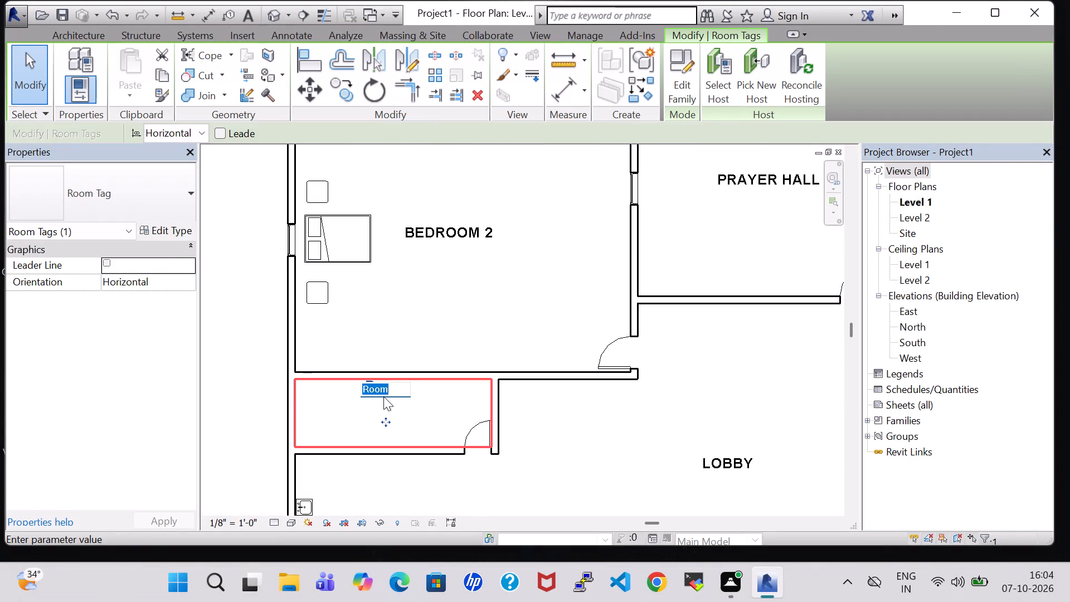
key(BackSpace)
text(BATHROOM)
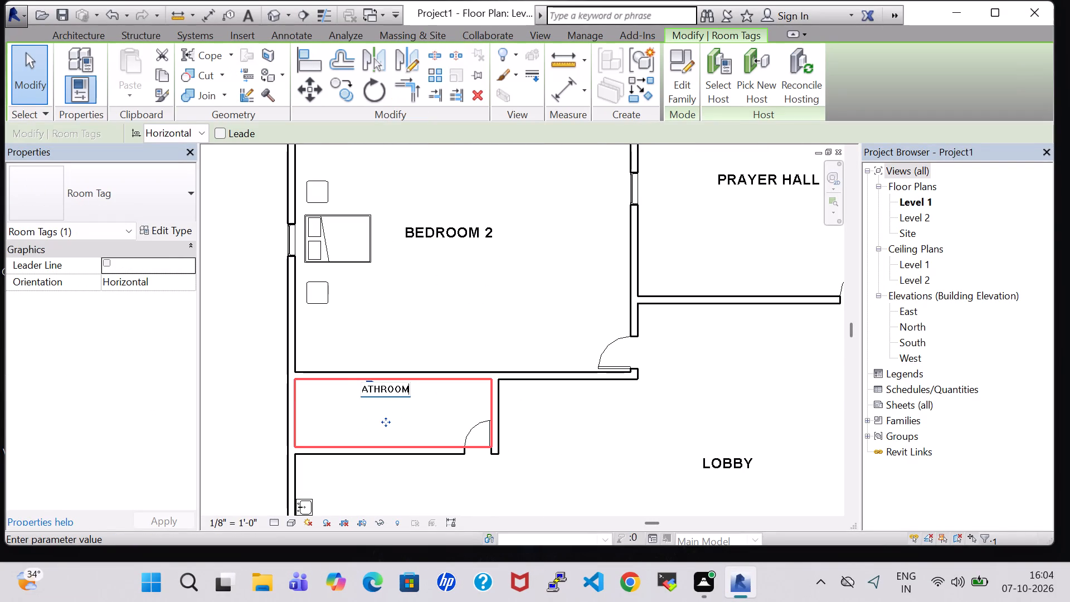
key(Return)
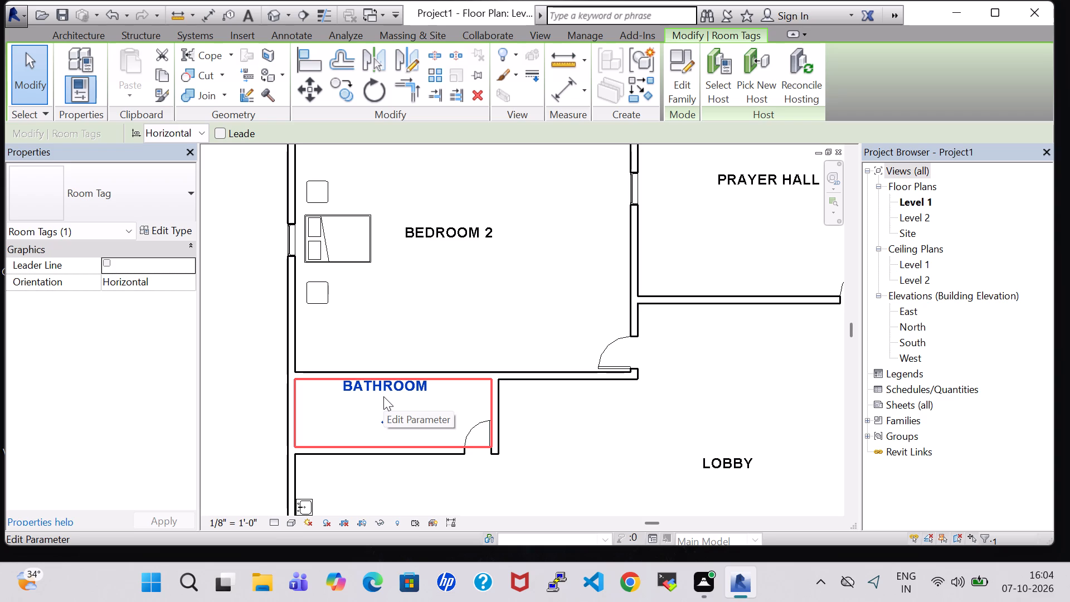
Nudge the BATHROOM tag down, away from the room's upper wall.
key(Down)
key(Down)
key(Down)
key(Down)
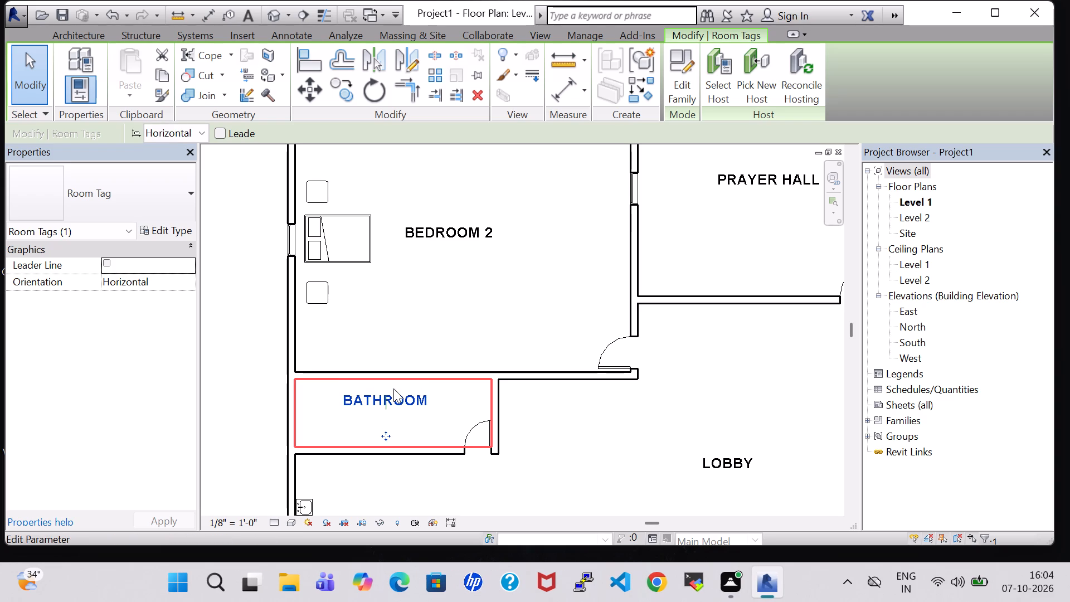
click(604, 447)
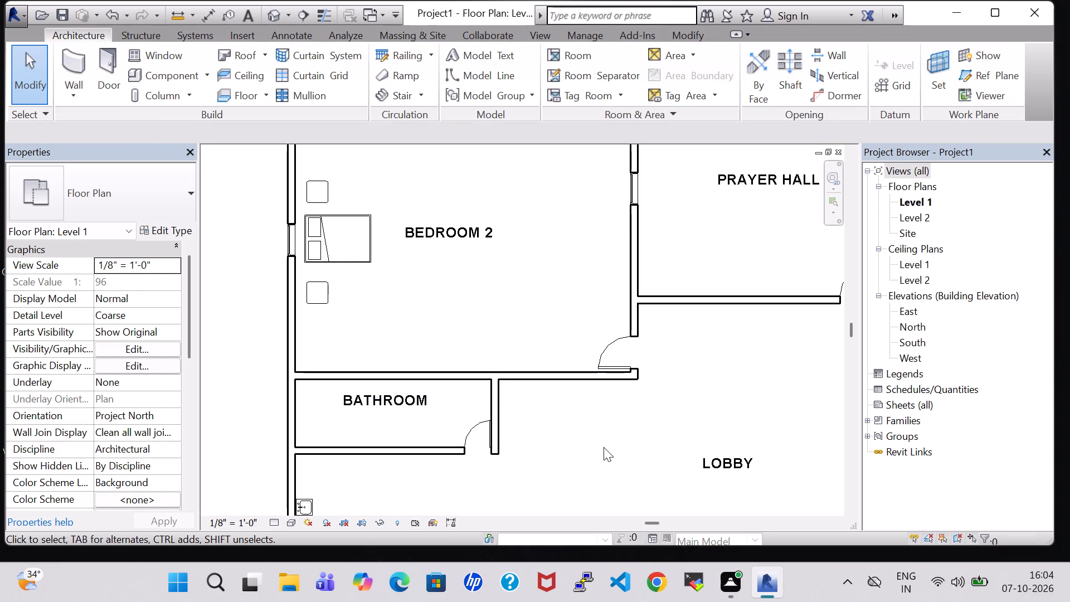
Rename the small room in the lower-left corner beside LOBBY as TOILET and nudge its tag slightly down.
scroll(604, 447, down, 2)
middle_drag(604, 447, 601, 331)
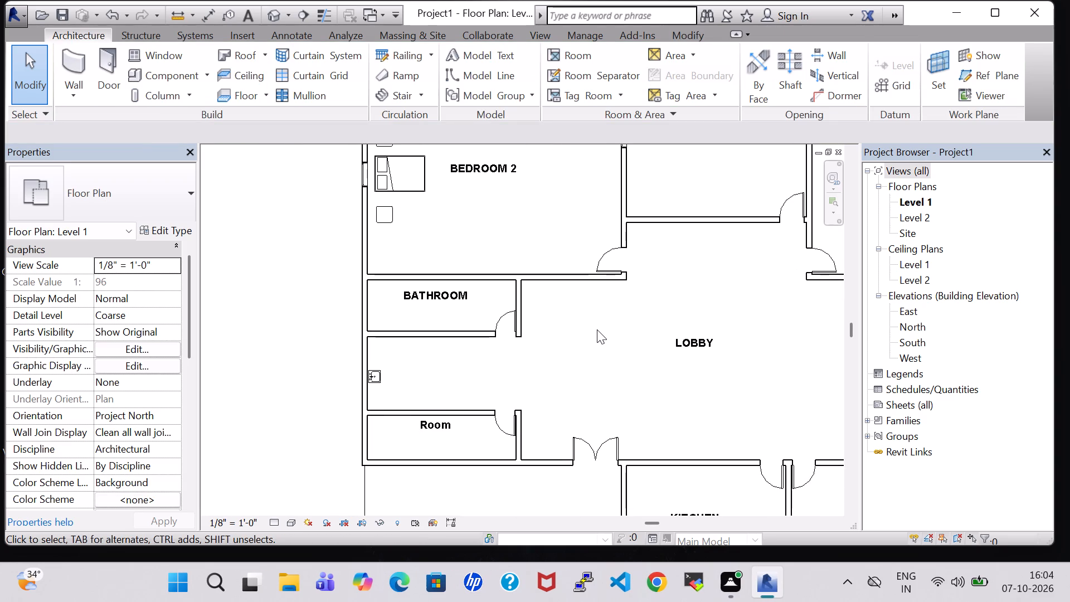
click(439, 424)
click(439, 424)
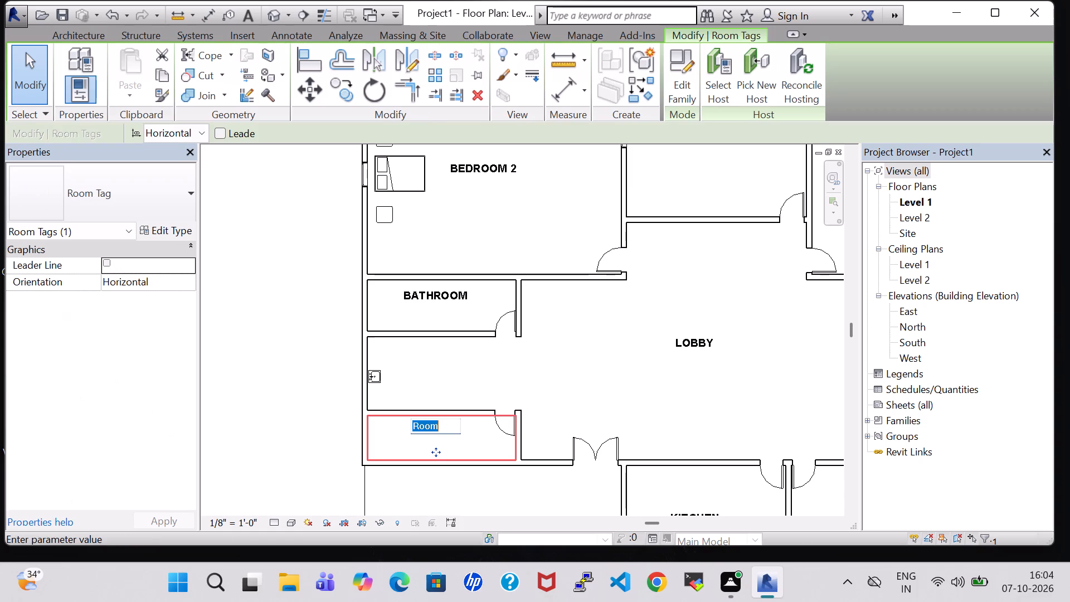
key(BackSpace)
text(TOILET)
key(Return)
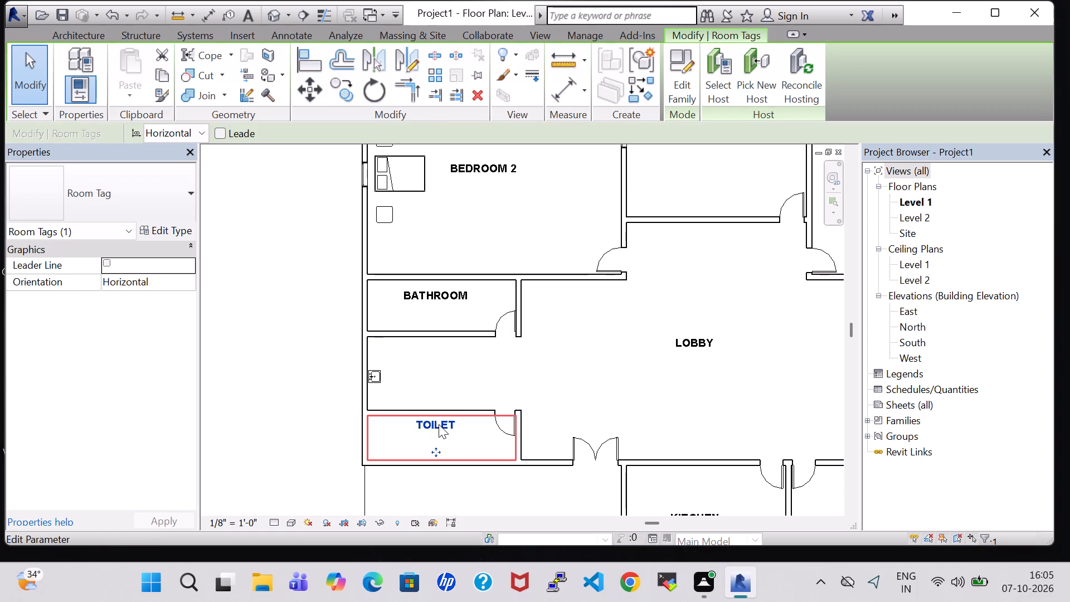
key(Down)
key(Down)
key(Down)
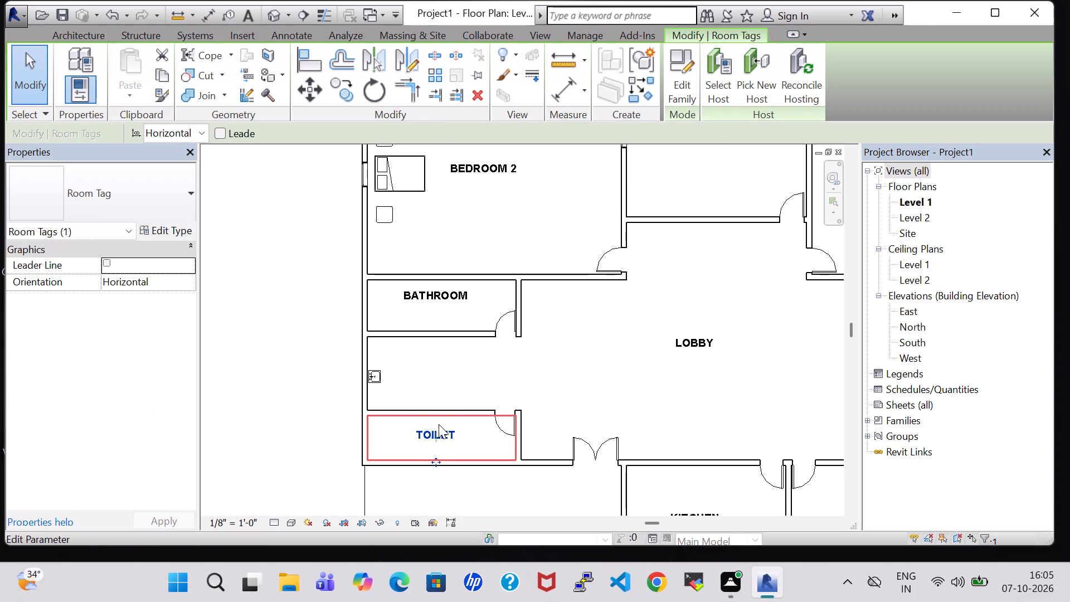
Rename the open area directly below TOILET as PARKING PORCH and nudge its tag slightly right.
scroll(444, 411, down, 2)
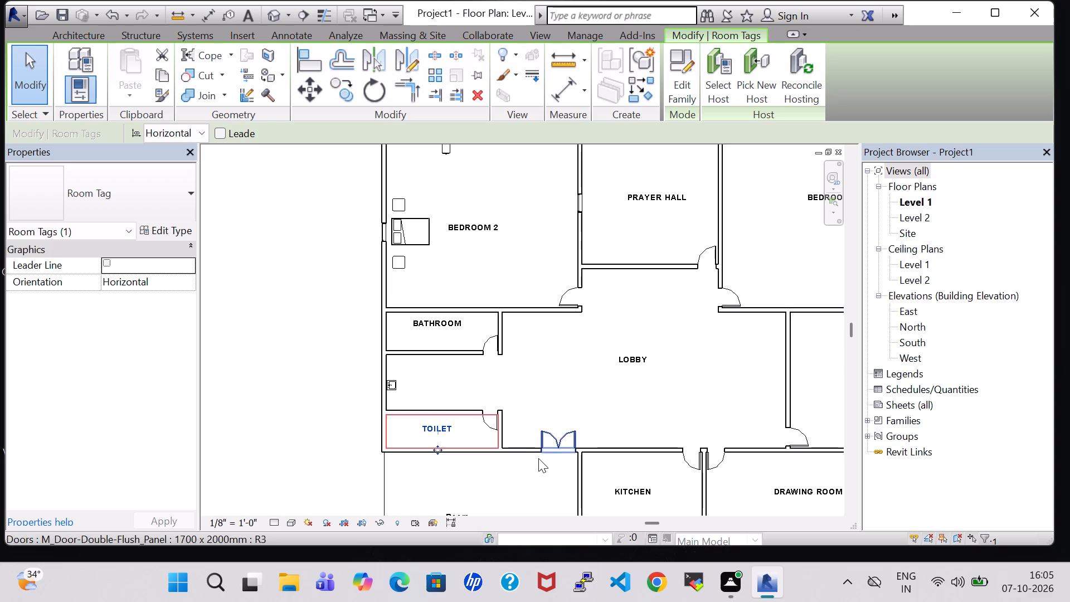
middle_drag(549, 390, 531, 335)
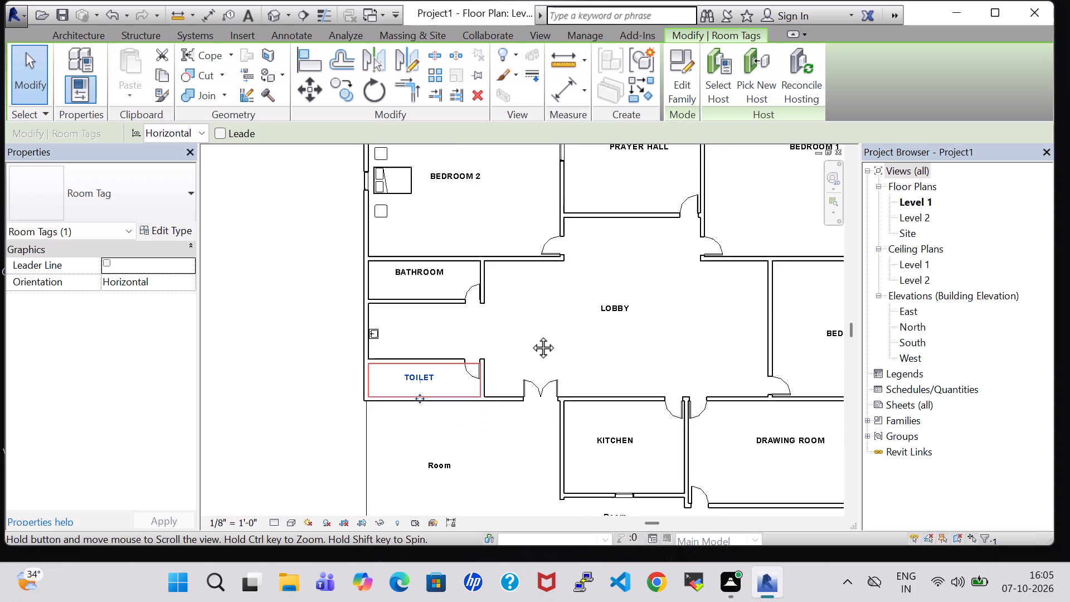
middle_drag(531, 335, 526, 298)
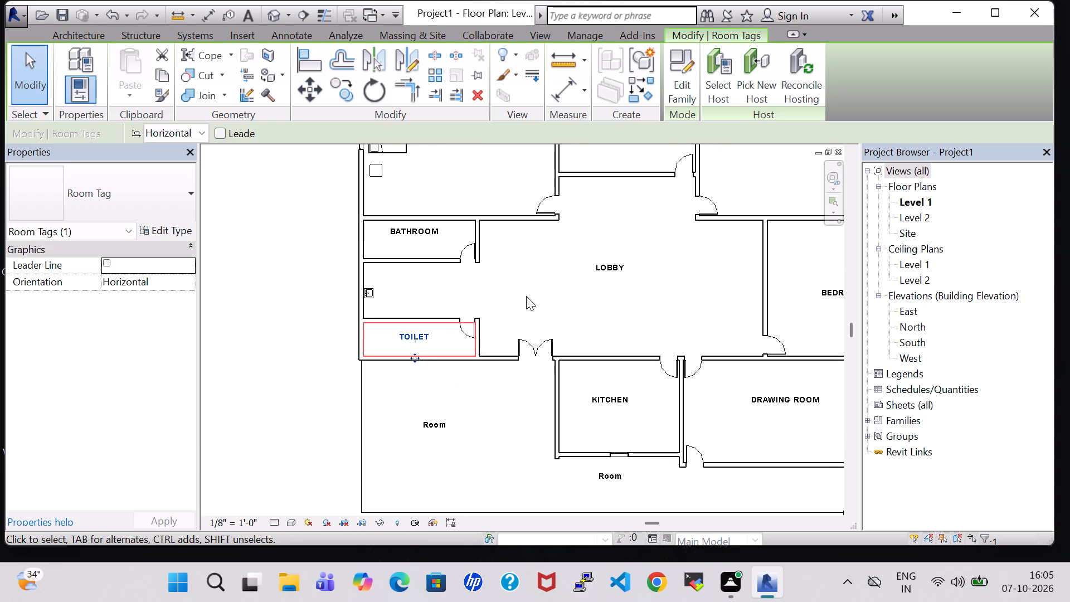
click(424, 430)
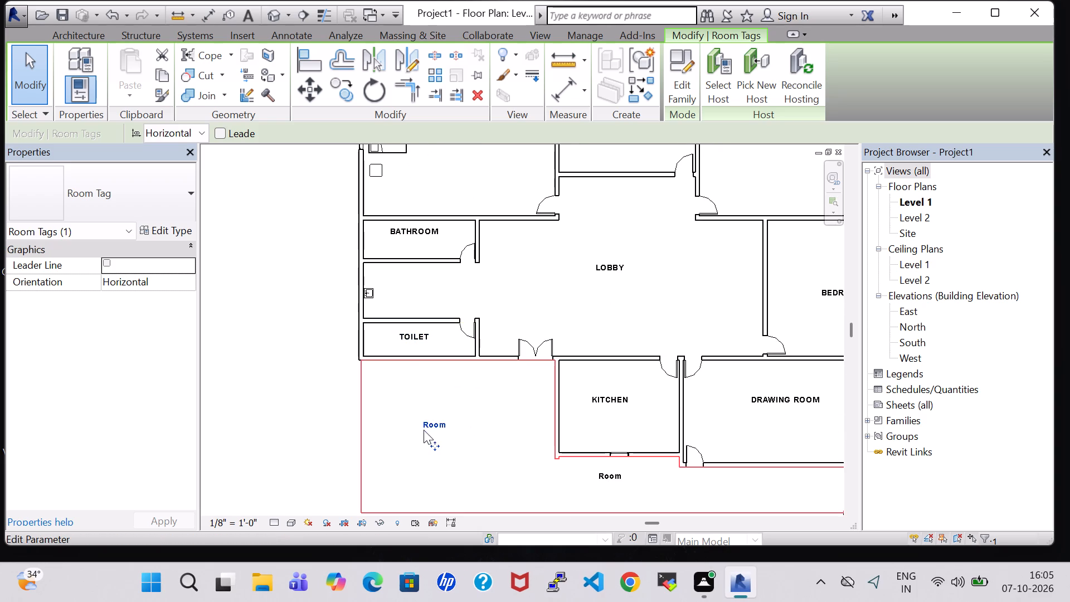
click(445, 430)
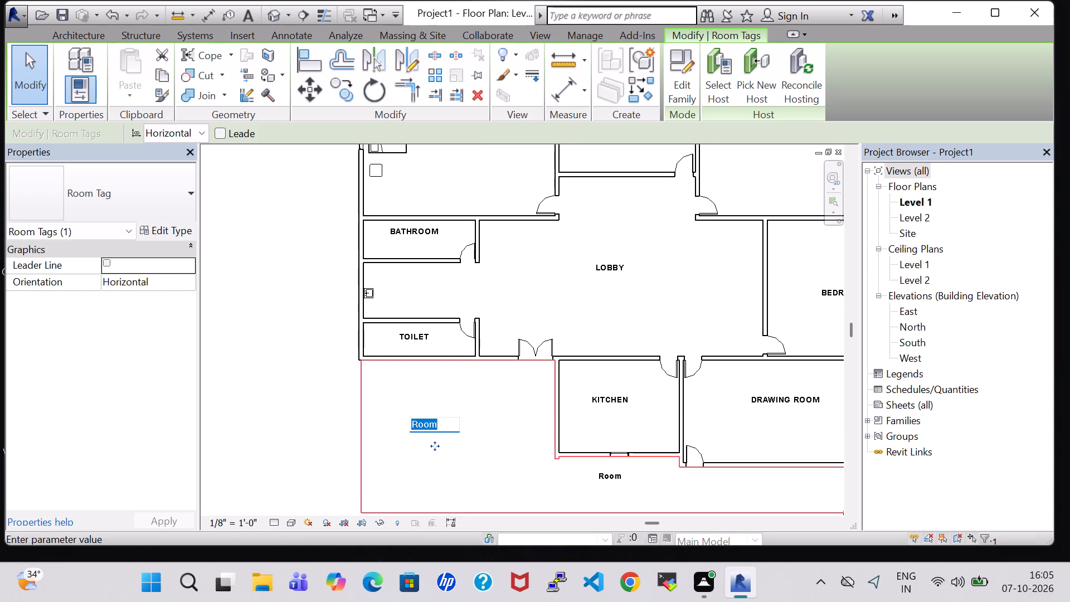
key(BackSpace)
text(PARKING)
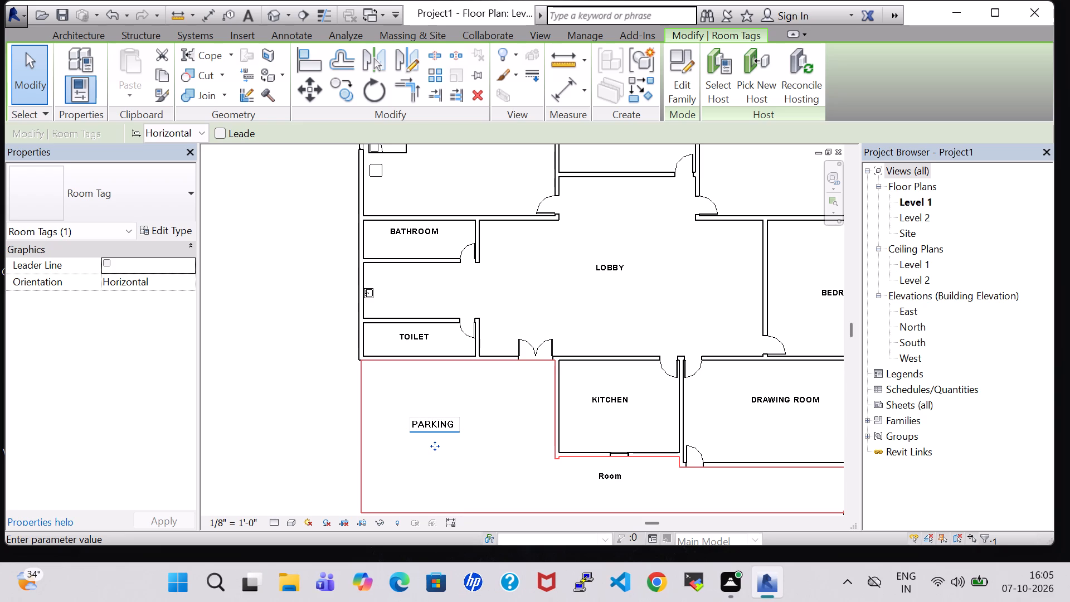
key(space)
text(PORCH)
key(Return)
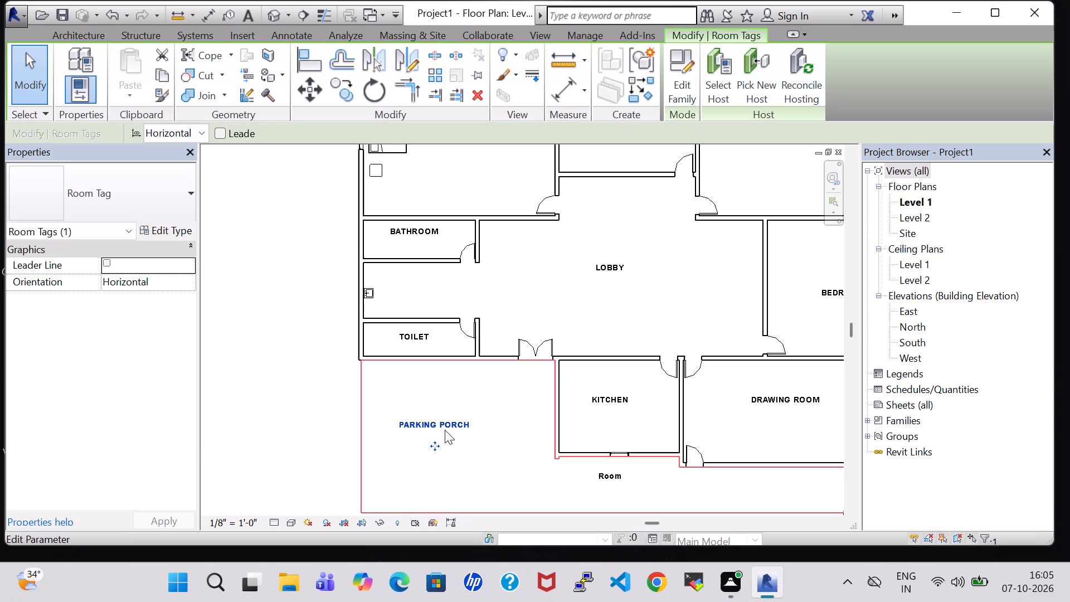
key(Right)
key(Right)
key(Right)
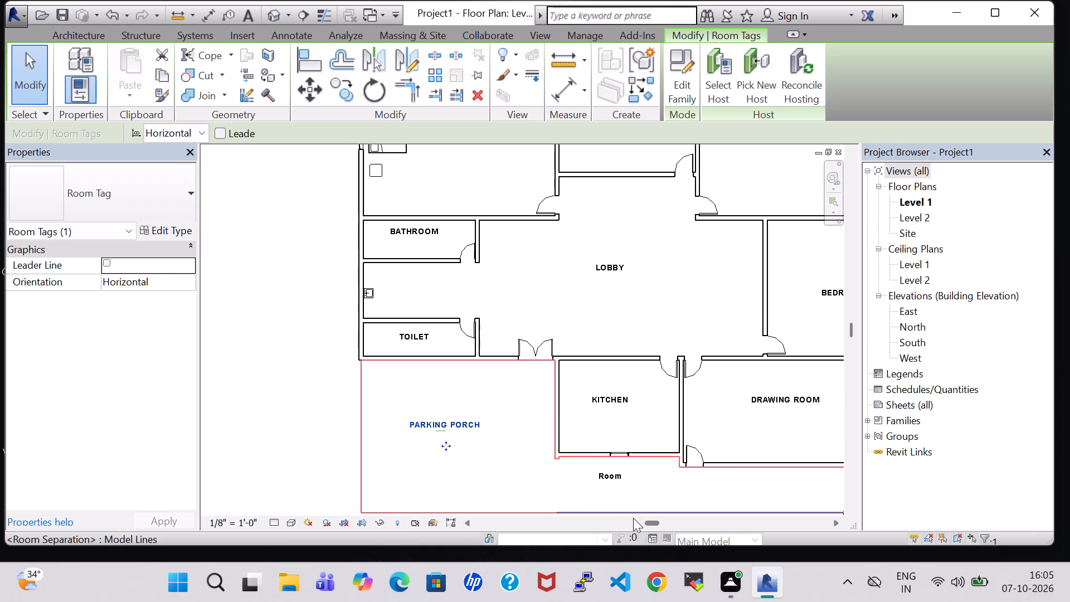
Rename the area tag directly below KITCHEN as 4 WIDE FRONT LAWN.
click(601, 475)
click(601, 475)
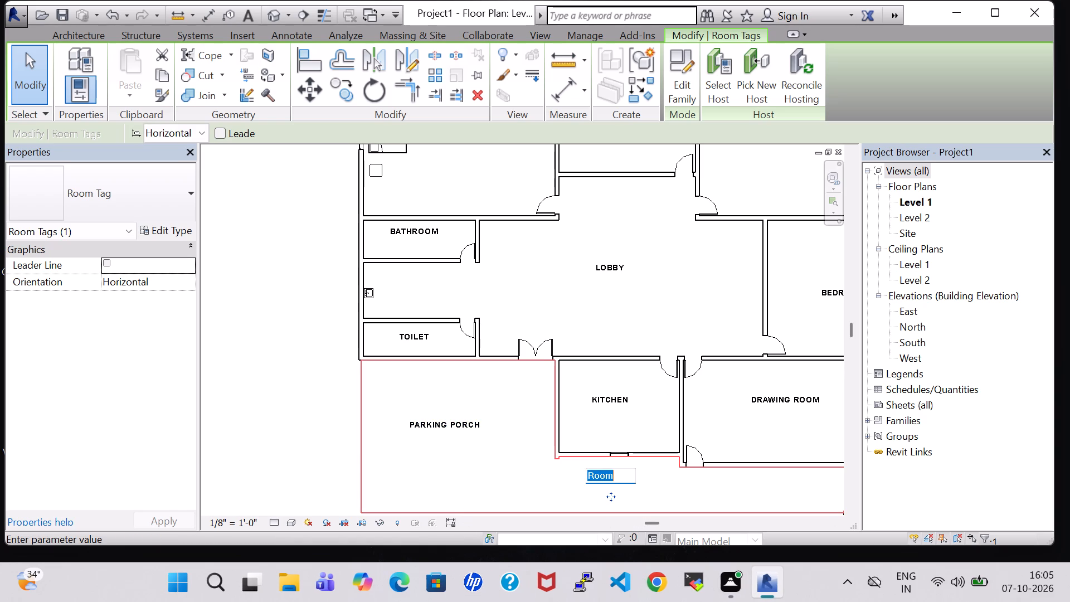
key(BackSpace)
text(4 WIDE)
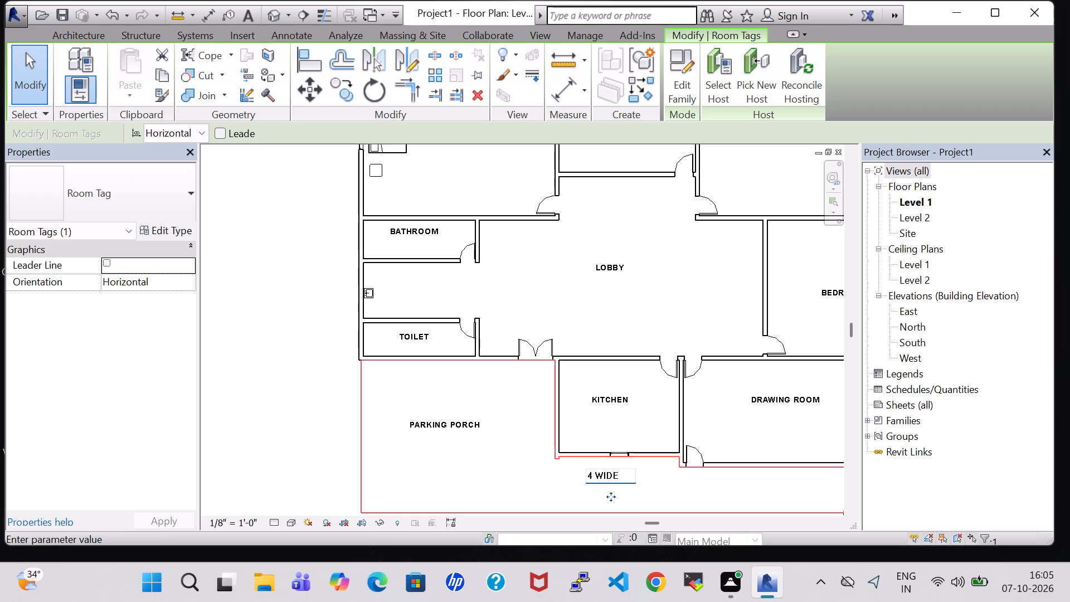
key(space)
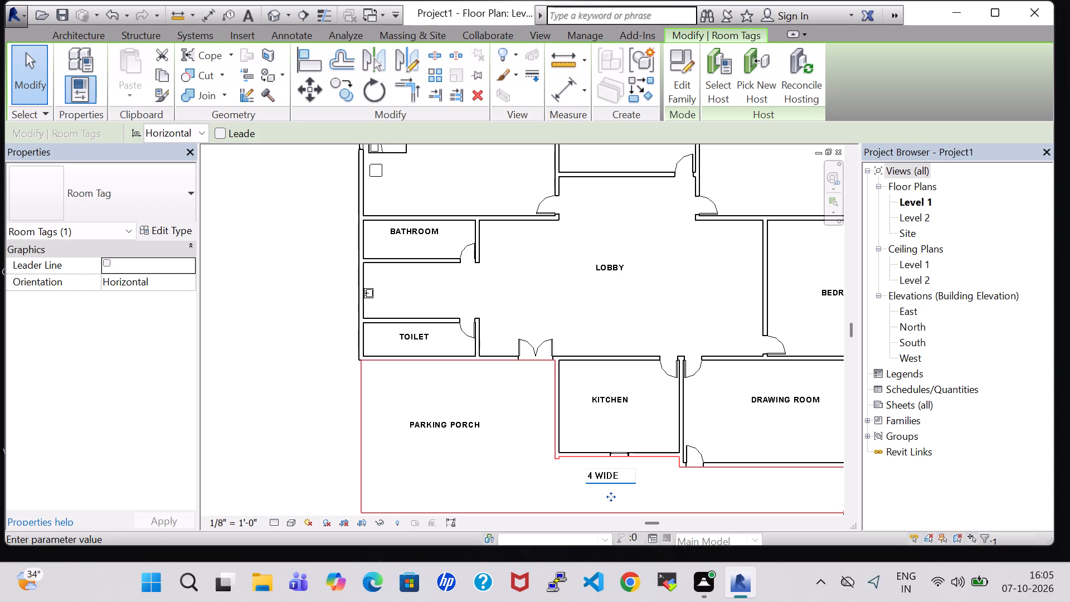
text(FRONT)
key(space)
text(LAWN)
key(Return)
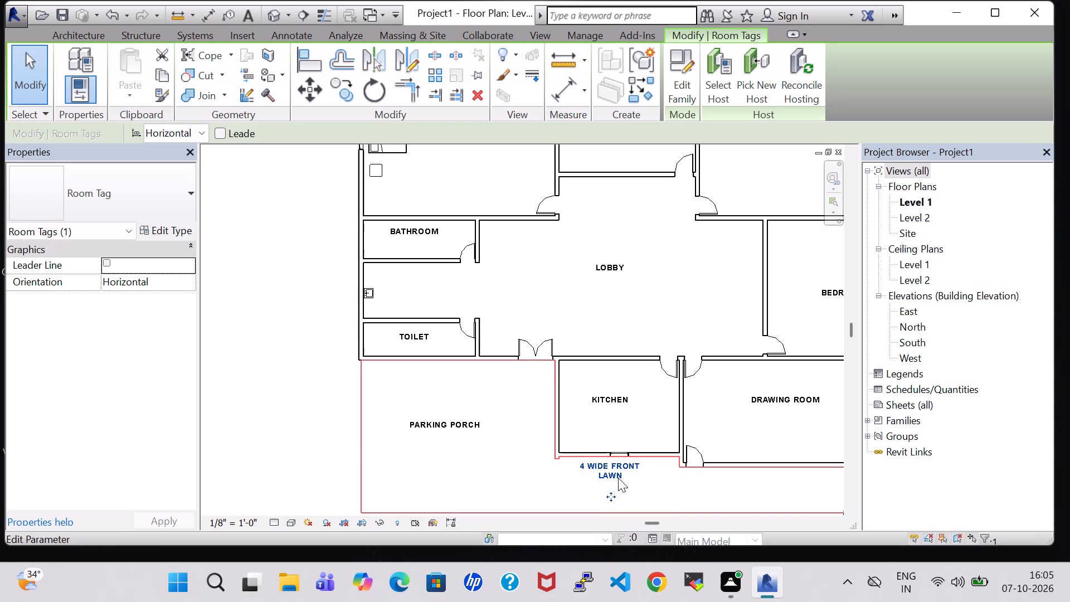
Nudge the 4 WIDE FRONT LAWN tag down, away from the kitchen's lower wall.
key(Down)
key(Down)
key(Down)
key(Down)
key(Down)
key(Down)
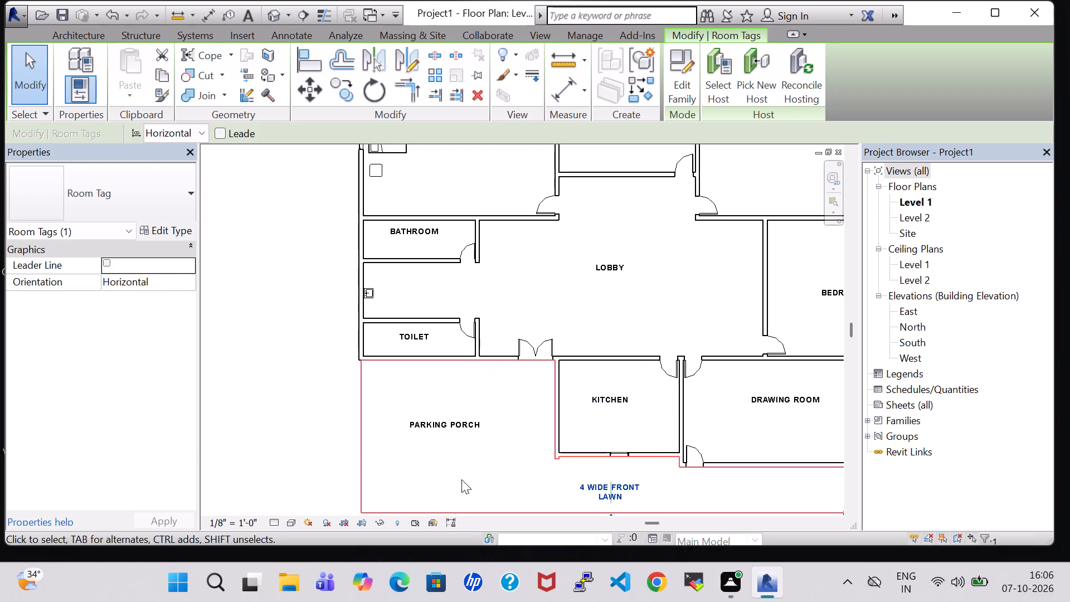
Move the PARKING PORCH tag right within its area, close to the kitchen's side wall.
middle_drag(461, 479, 449, 385)
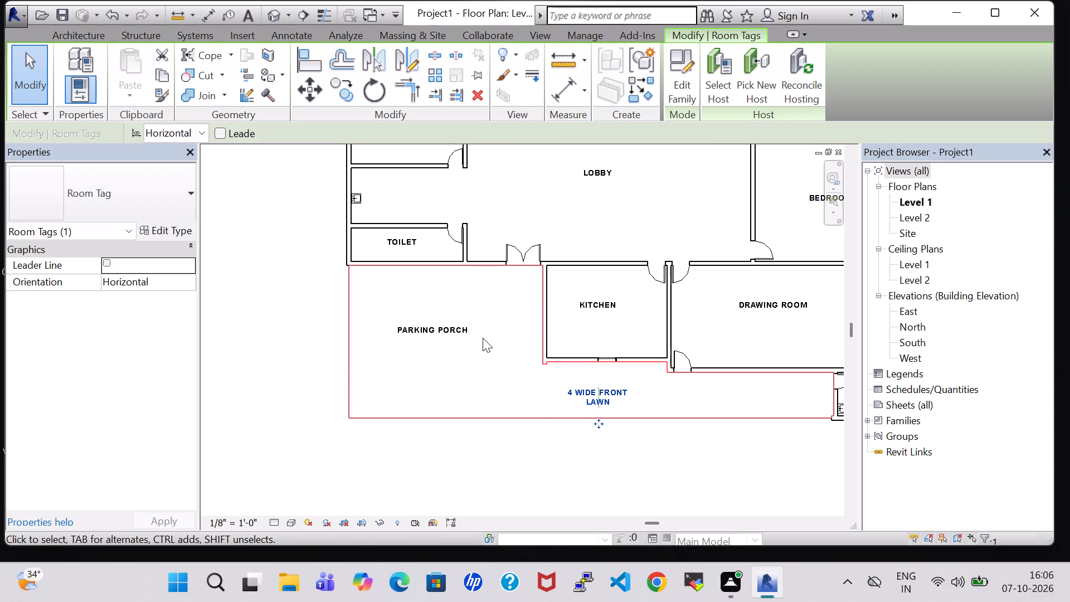
middle_drag(483, 338, 465, 386)
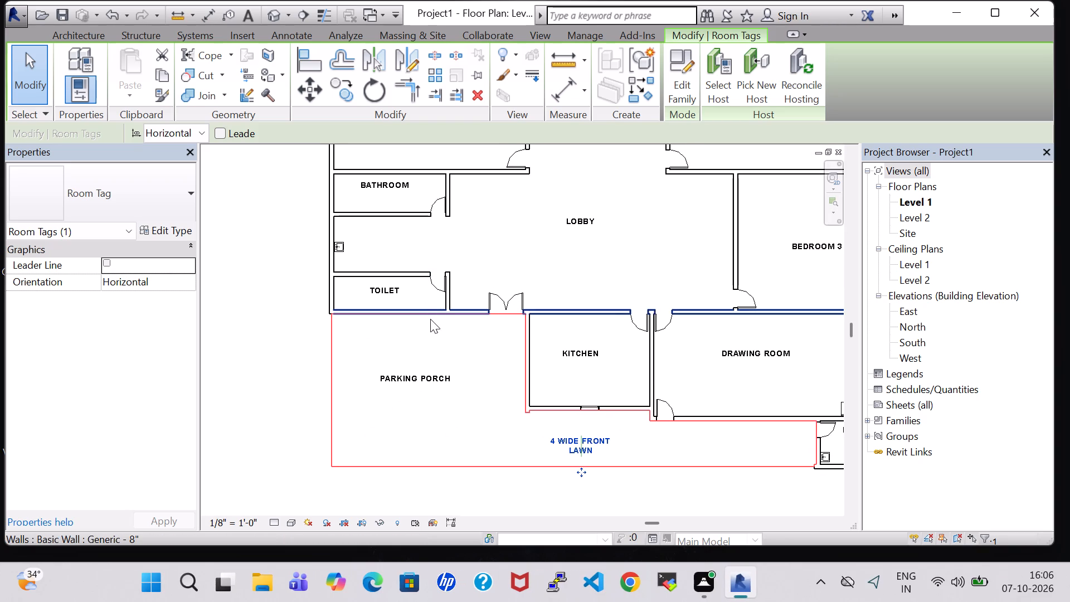
click(419, 380)
key(Right)
key(Right)
key(Right)
key(Right)
key(Right)
key(Right)
key(Right)
key(Right)
key(Right)
key(Right)
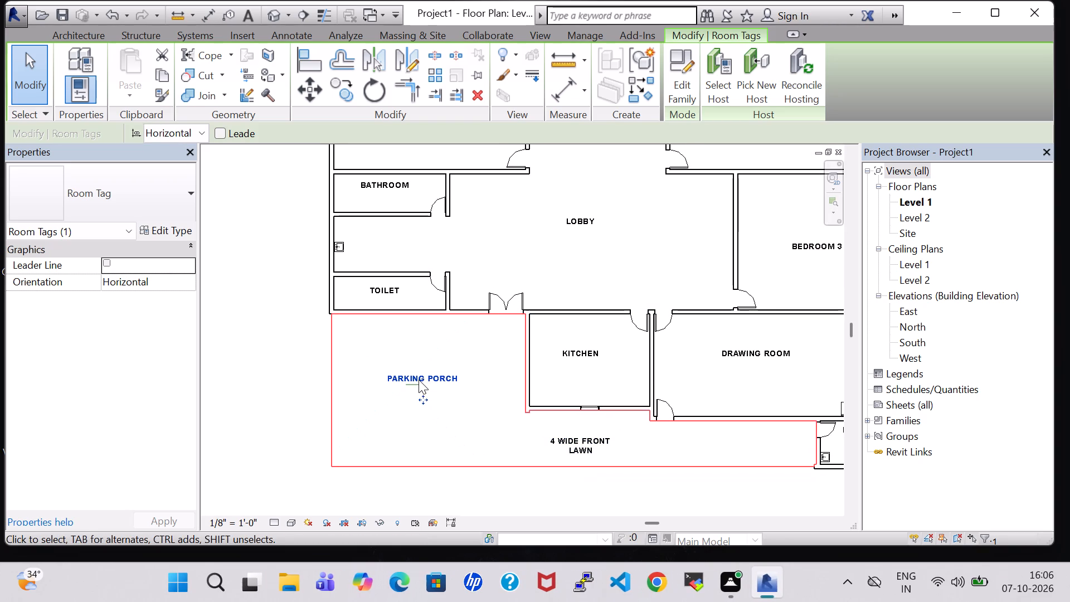
key(Right)
key(Right)
key(Right)
key(Right)
key(Right)
key(Right)
key(Right)
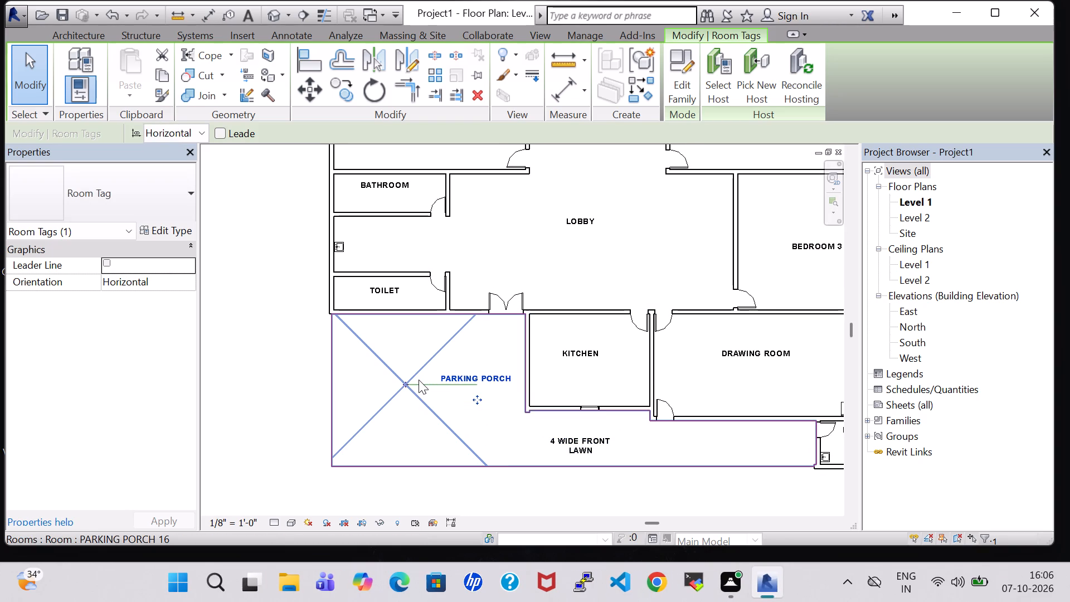
key(Right)
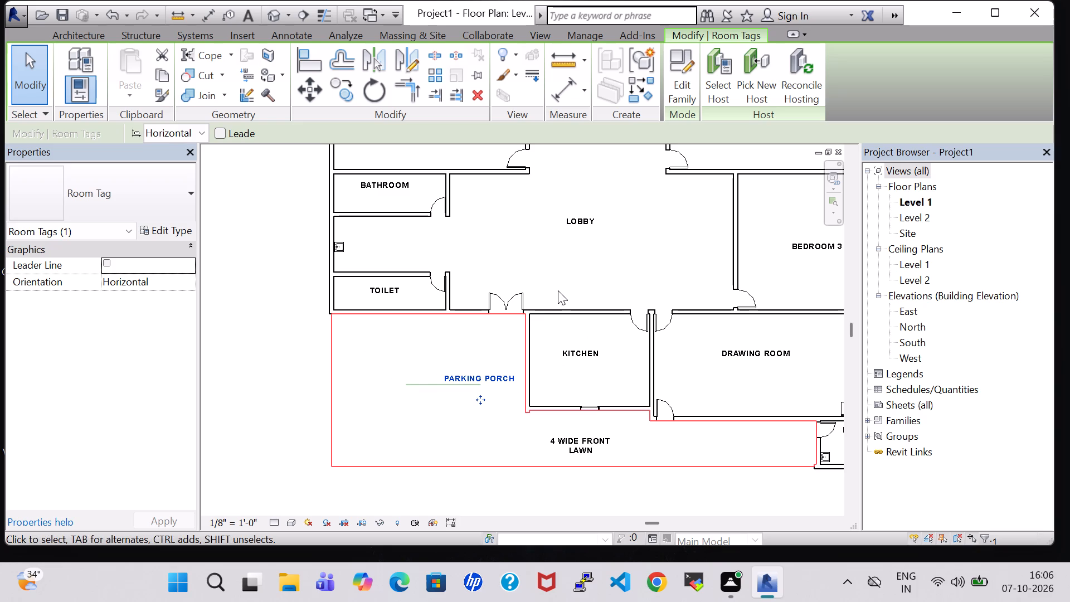
Examine the room names and furnishings across the floor plan, from BATHROOM and LOBBY to BEDROOM 3 and DRAWING ROOM.
middle_drag(558, 278, 556, 308)
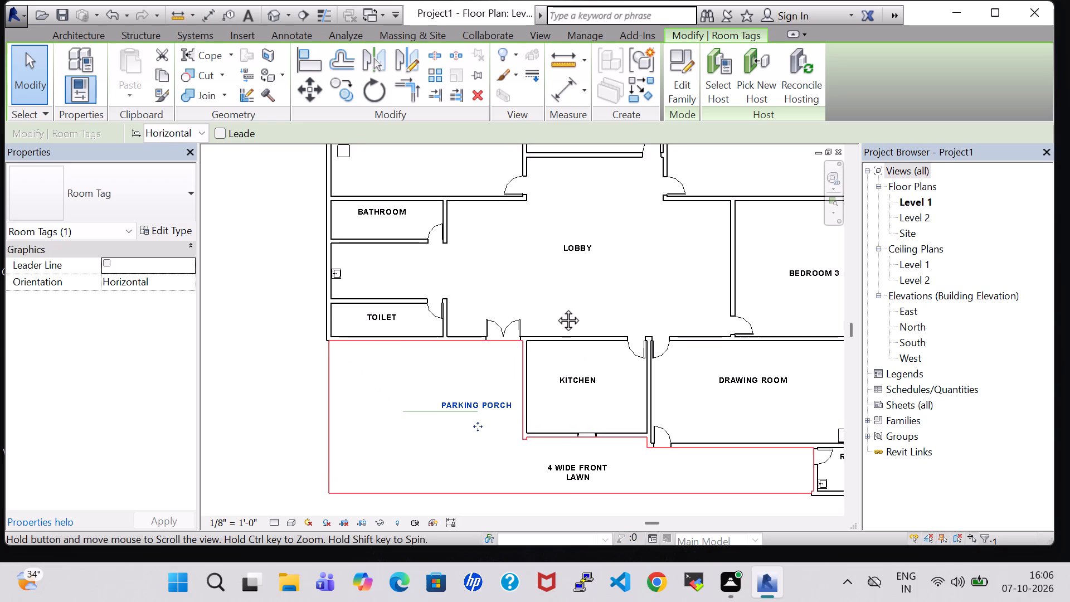
middle_drag(556, 308, 555, 310)
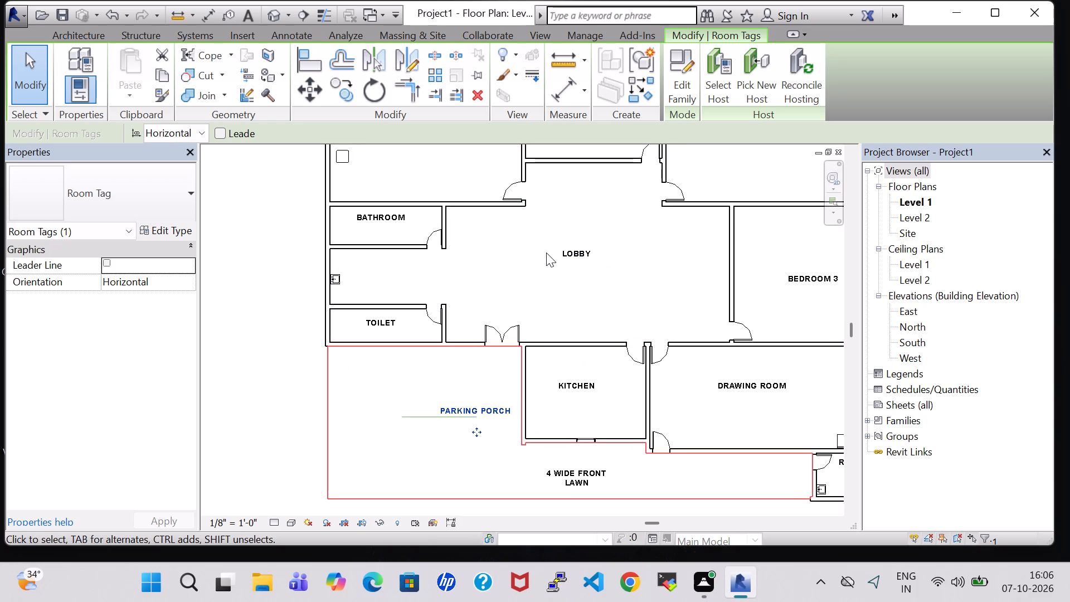
middle_drag(479, 276, 481, 348)
scroll(357, 331, up, 3)
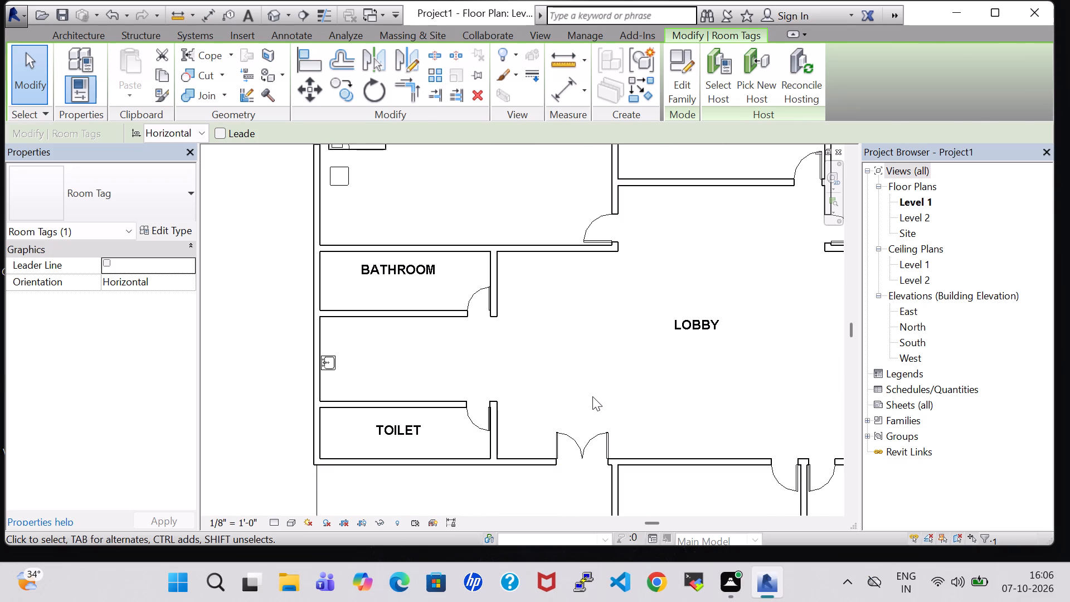
click(592, 396)
scroll(592, 396, down, 2)
middle_drag(749, 326, 603, 334)
middle_drag(740, 348, 579, 367)
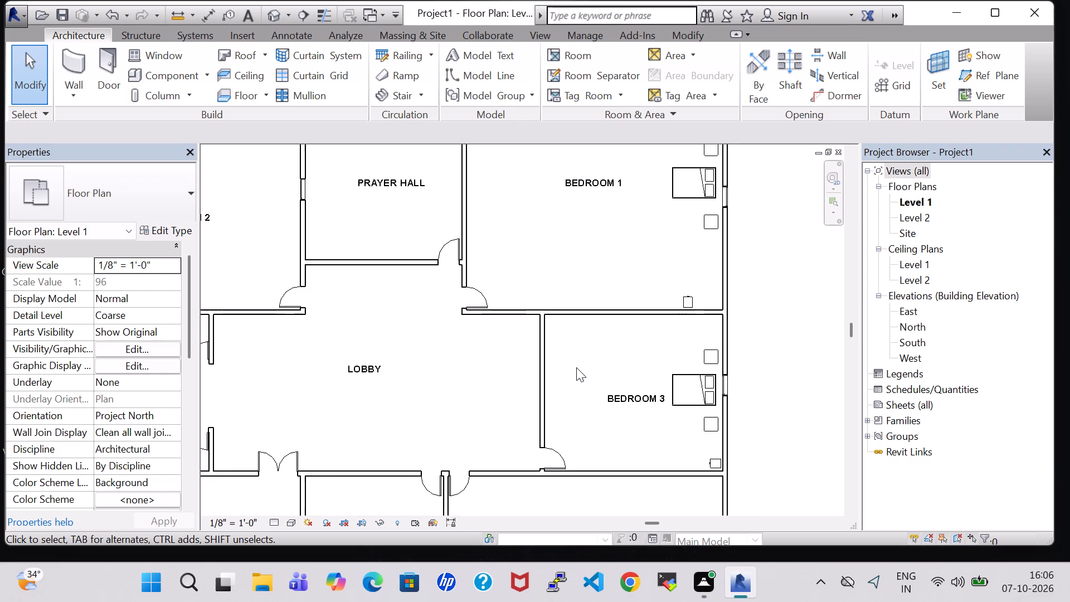
scroll(576, 367, up, 1)
scroll(580, 367, down, 3)
middle_drag(580, 367, 609, 302)
scroll(604, 312, up, 1)
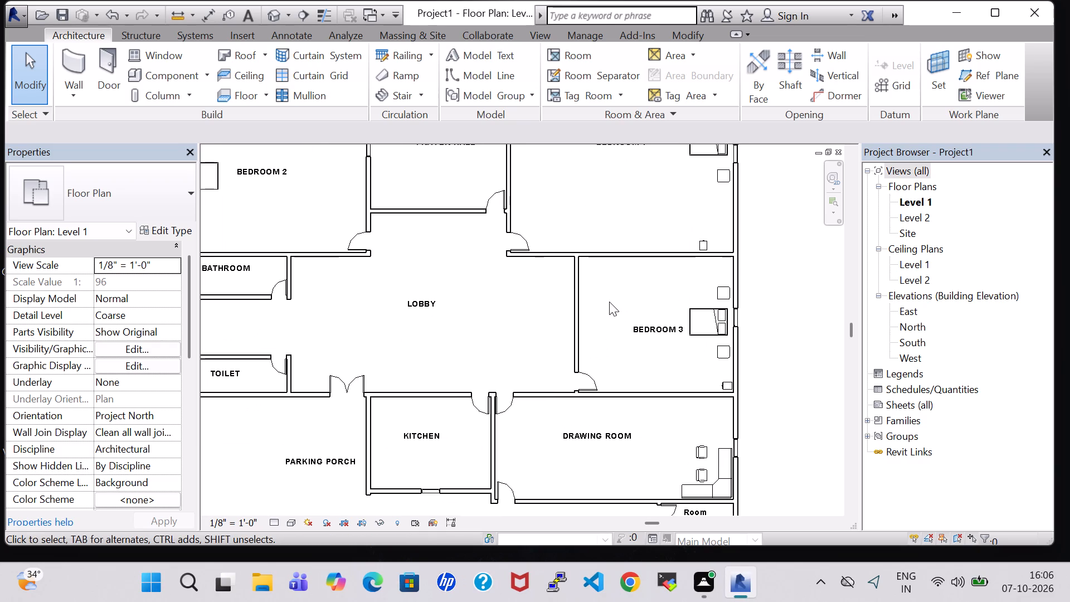
middle_drag(475, 323, 526, 275)
Browse the Specialty Equipment, Detail Items, Structural Framing, Furniture and Furniture System library folders for a component family to place.
click(141, 69)
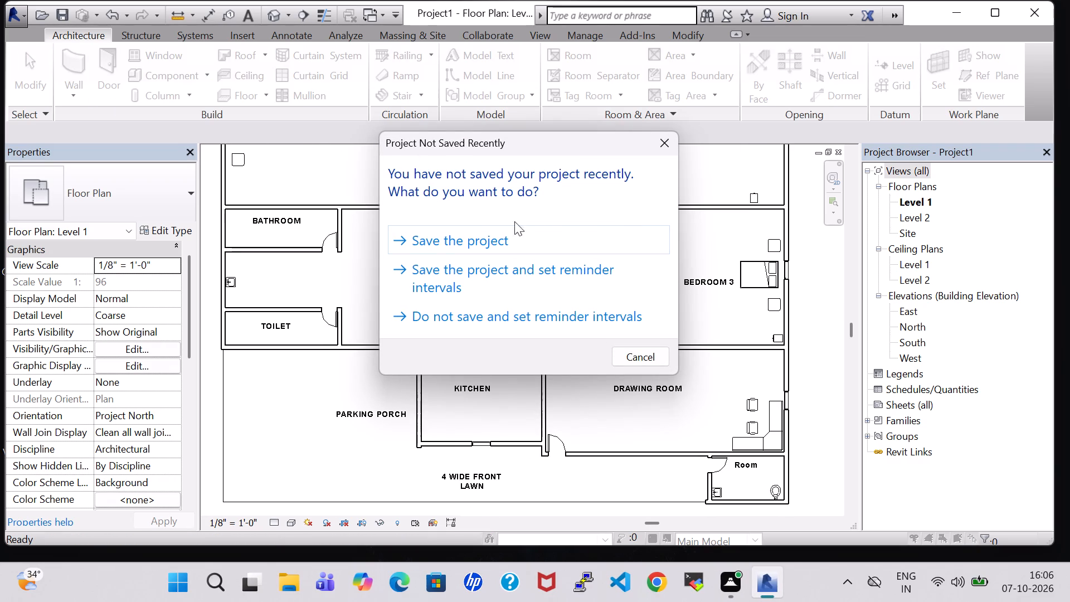
click(668, 138)
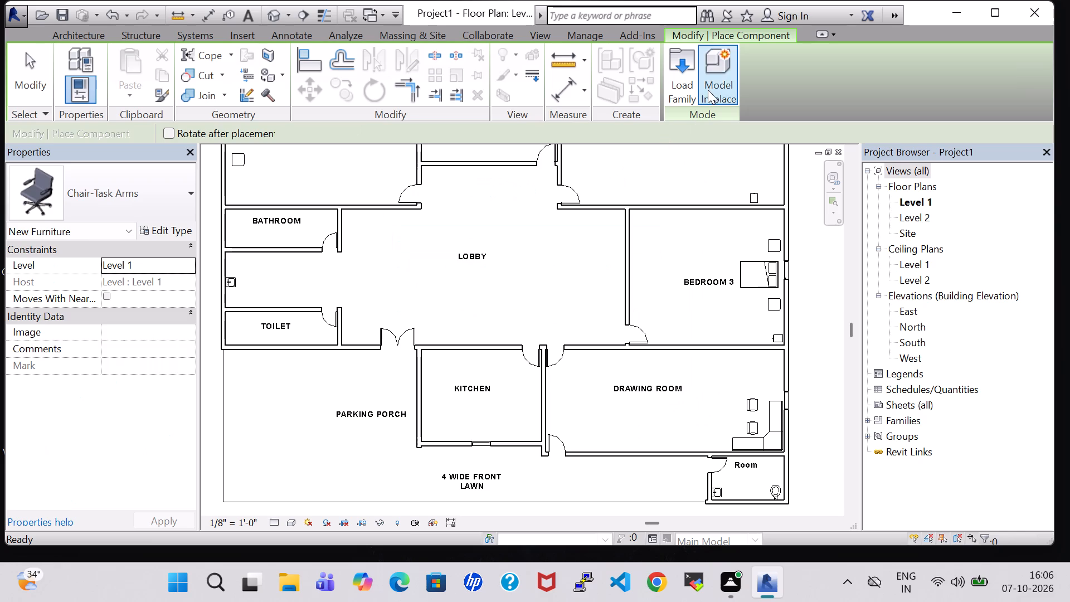
click(689, 86)
scroll(600, 241, down, 3)
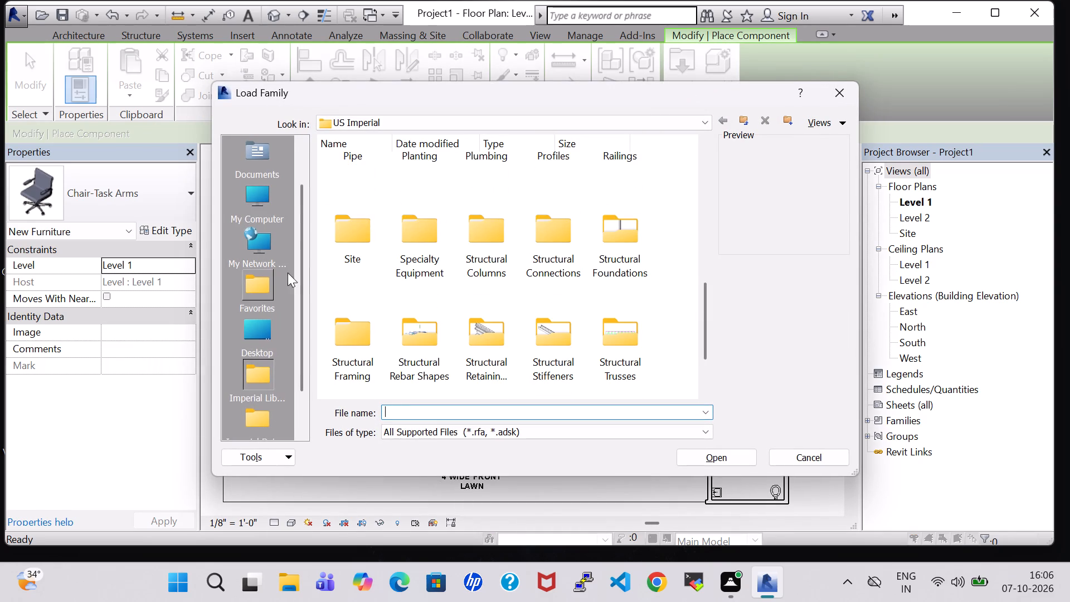
double_click(396, 246)
double_click(363, 194)
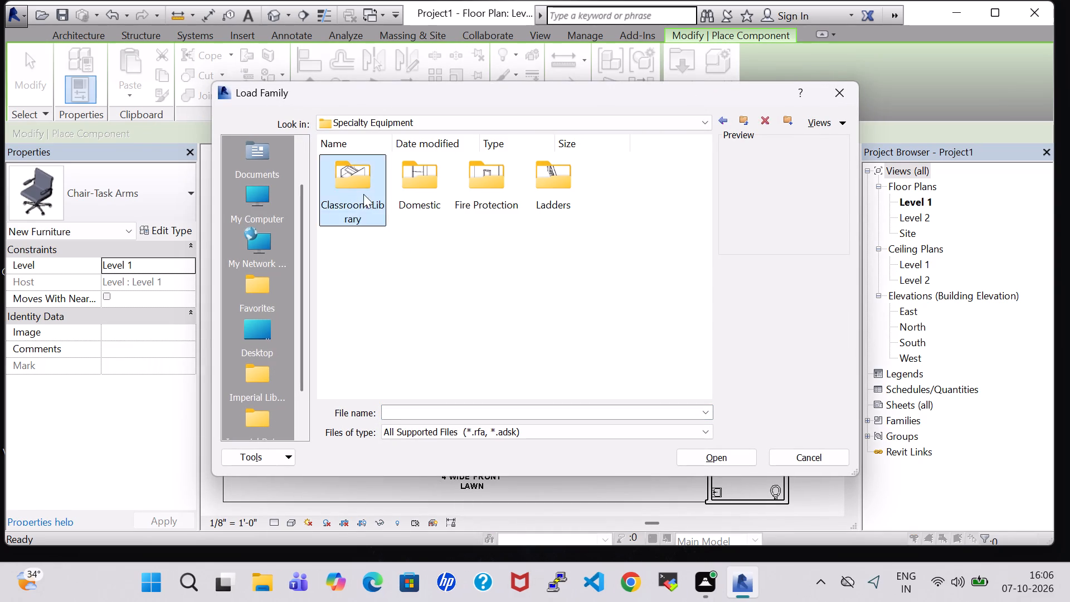
click(727, 122)
double_click(425, 185)
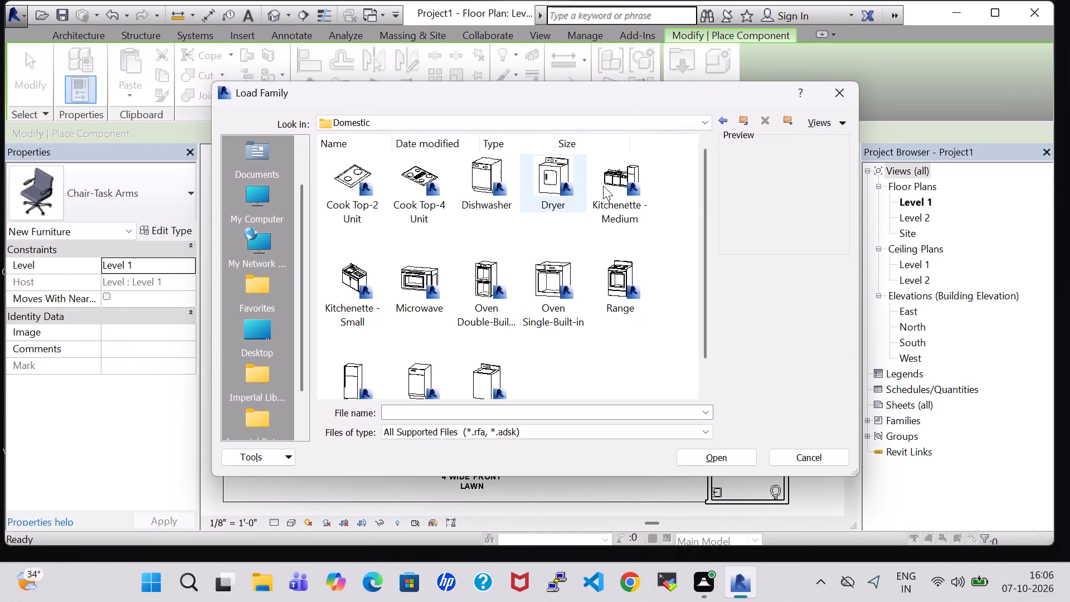
click(726, 126)
click(724, 122)
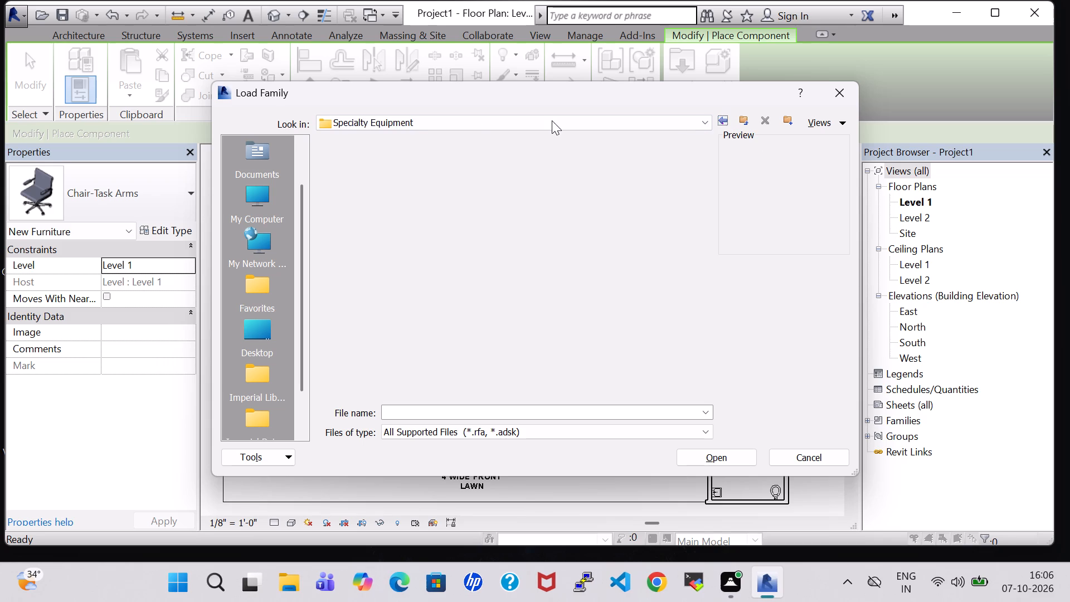
double_click(494, 186)
click(727, 124)
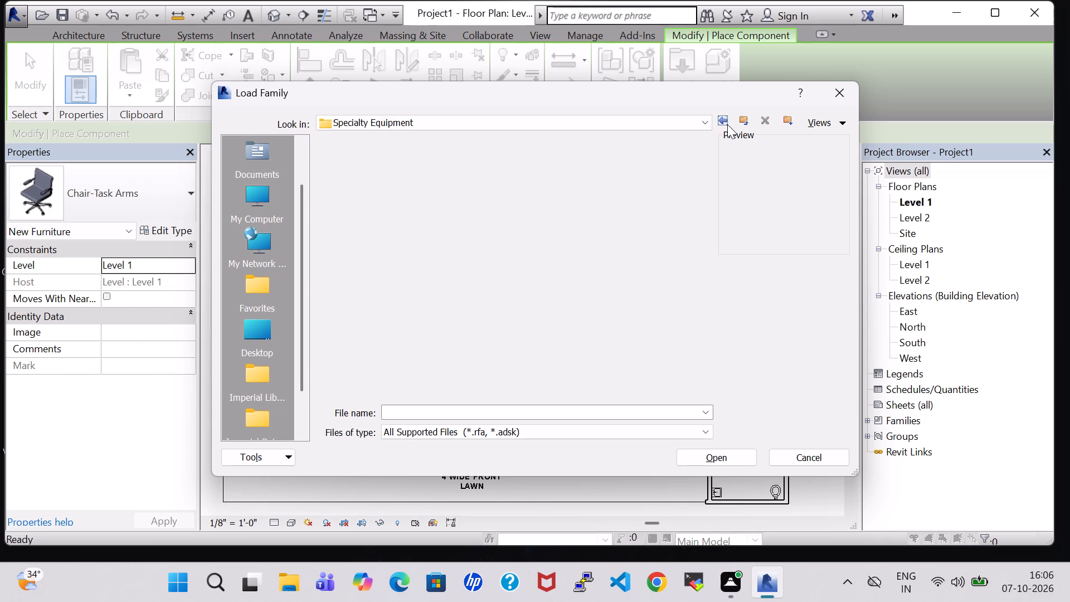
click(727, 124)
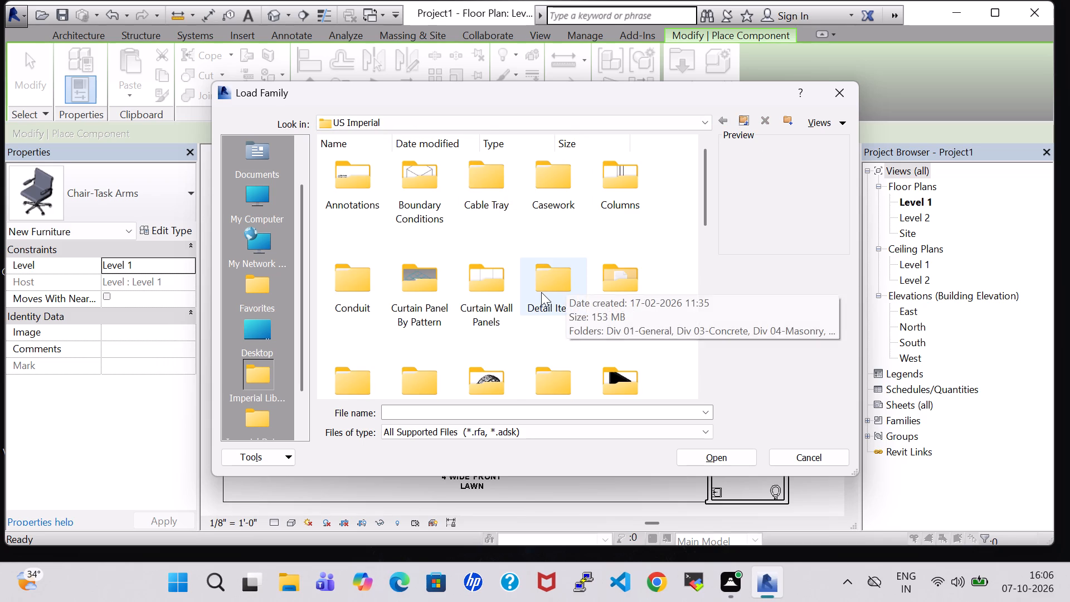
double_click(541, 292)
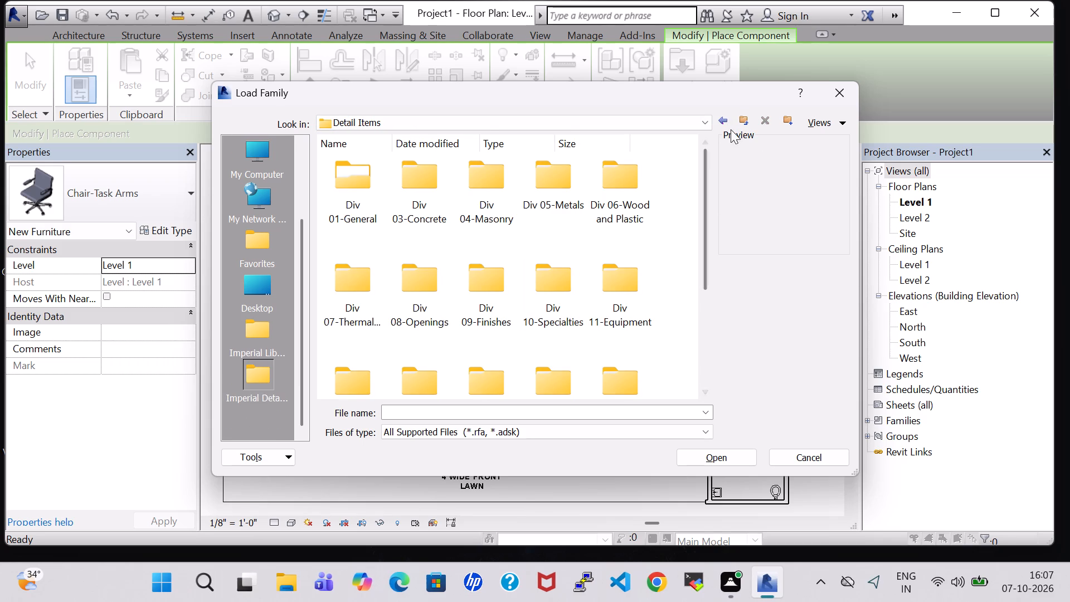
click(727, 121)
scroll(636, 266, down, 4)
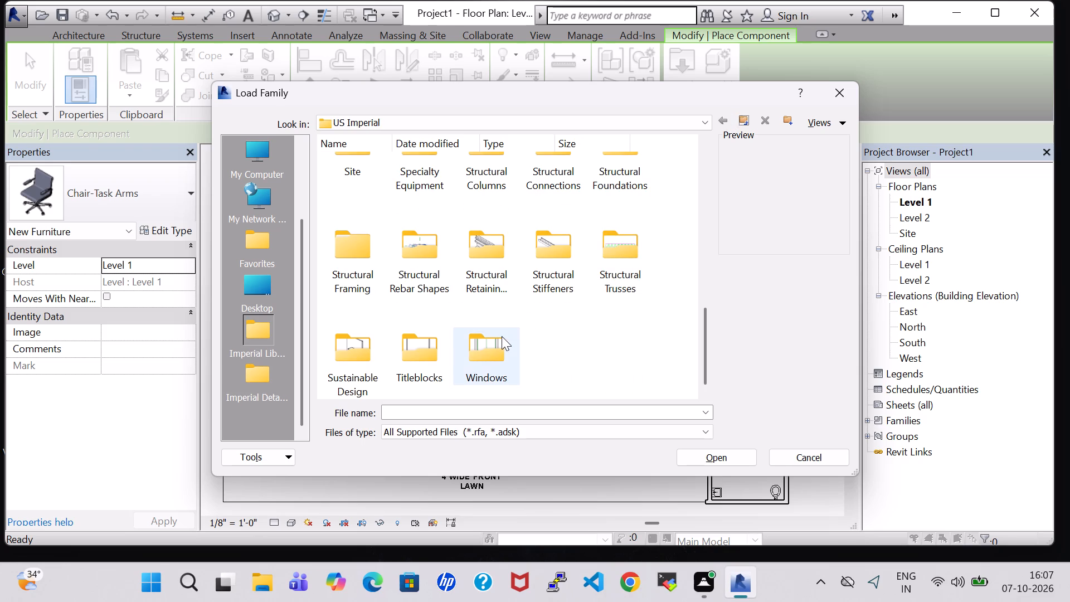
double_click(354, 268)
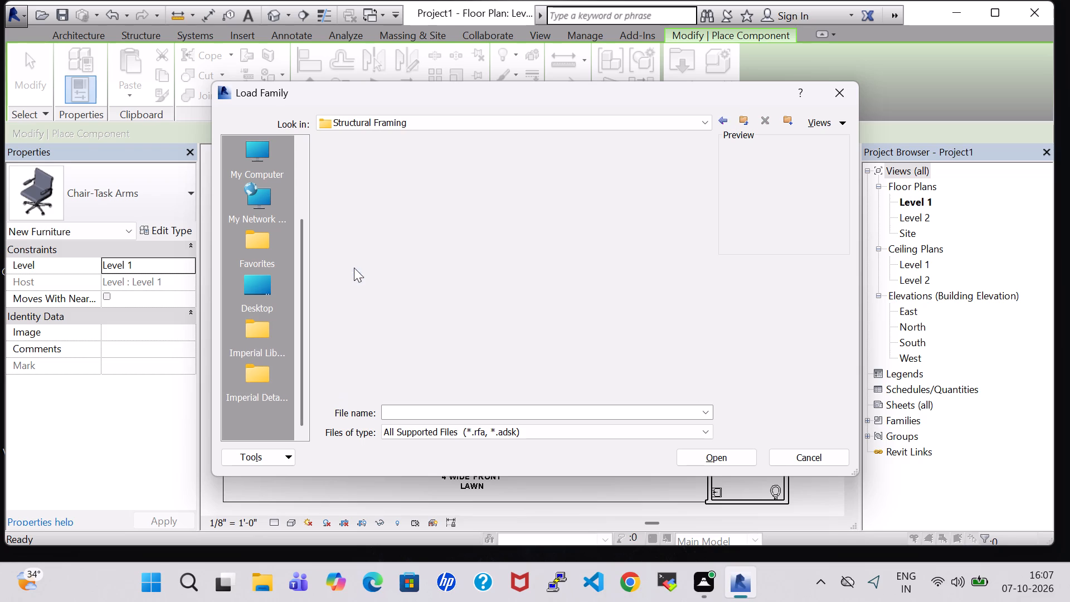
click(722, 120)
scroll(621, 292, down, 1)
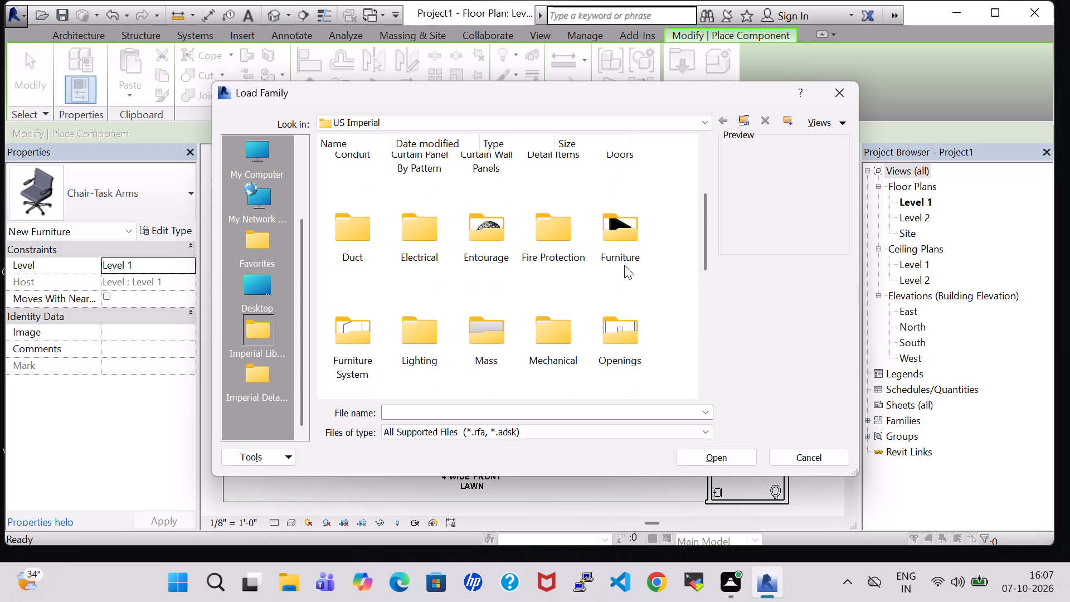
double_click(624, 256)
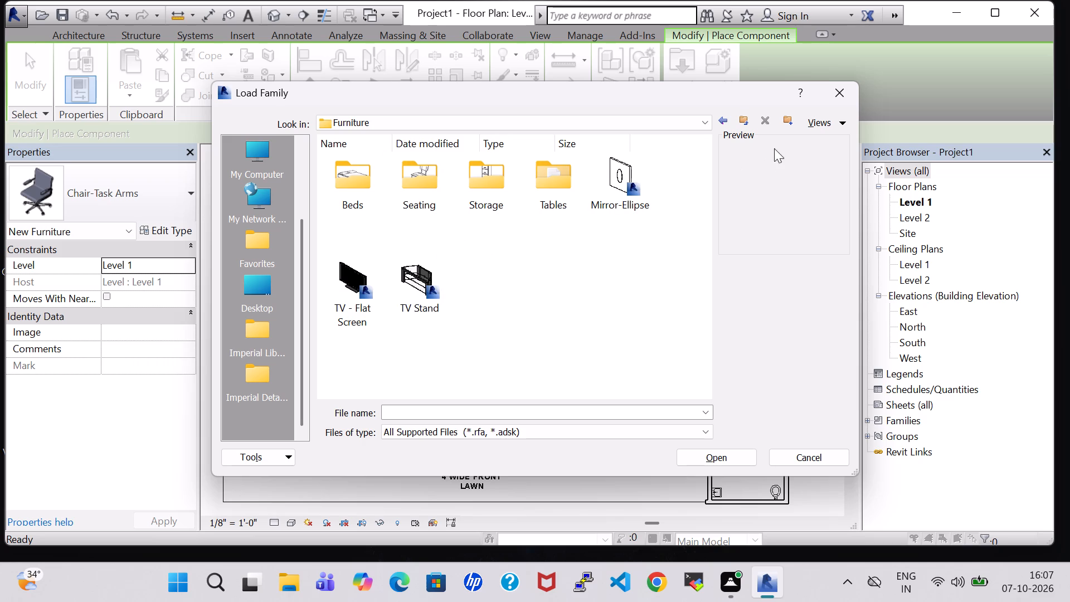
click(725, 118)
scroll(543, 302, down, 1)
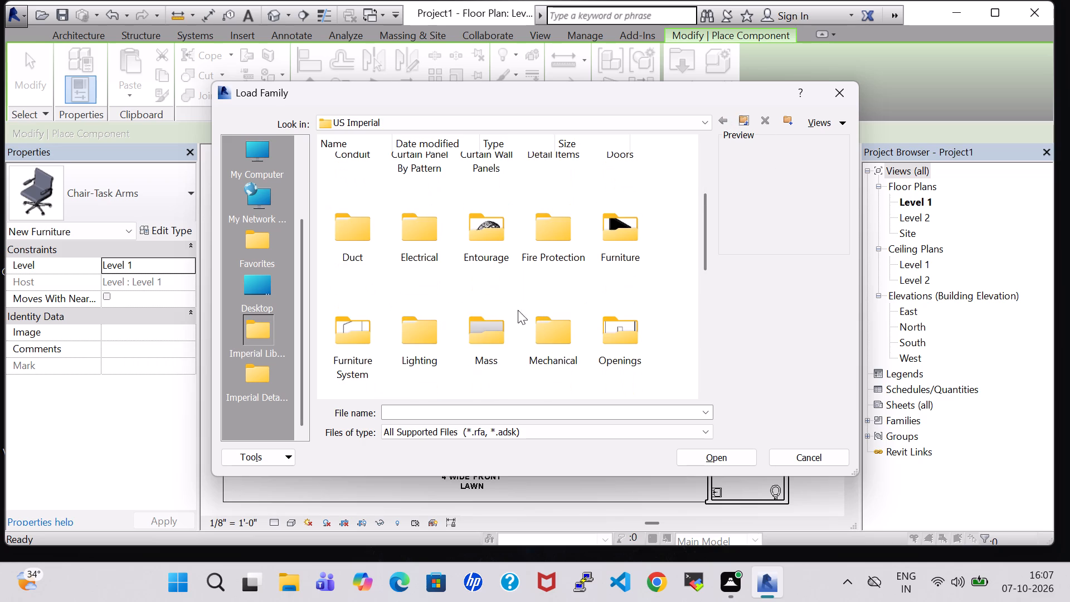
double_click(372, 333)
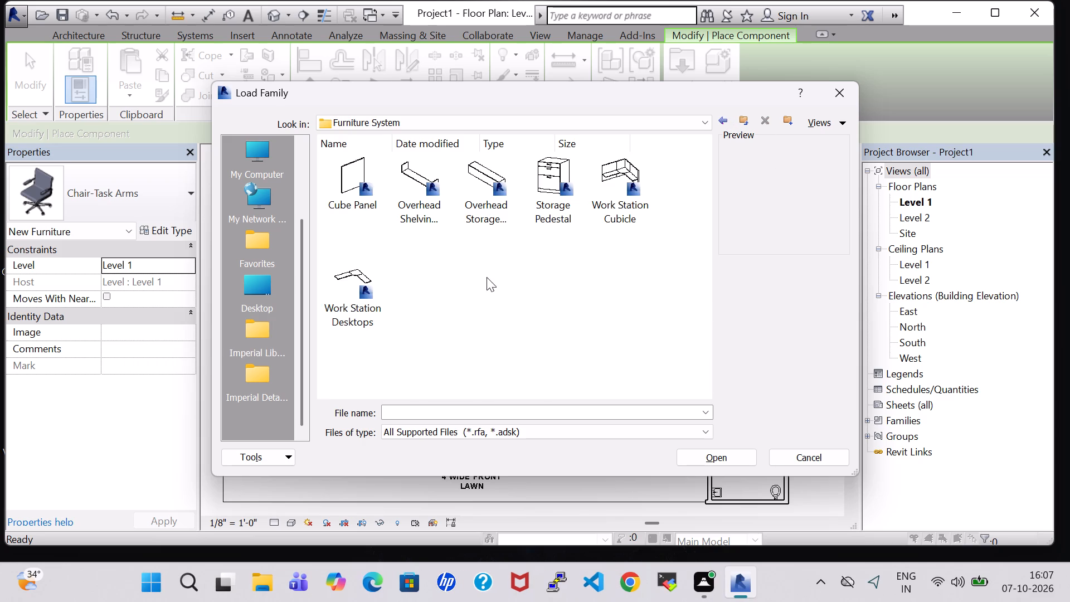
click(723, 120)
Load the RPC Beetle car family from the Entourage library folder.
scroll(570, 309, down, 1)
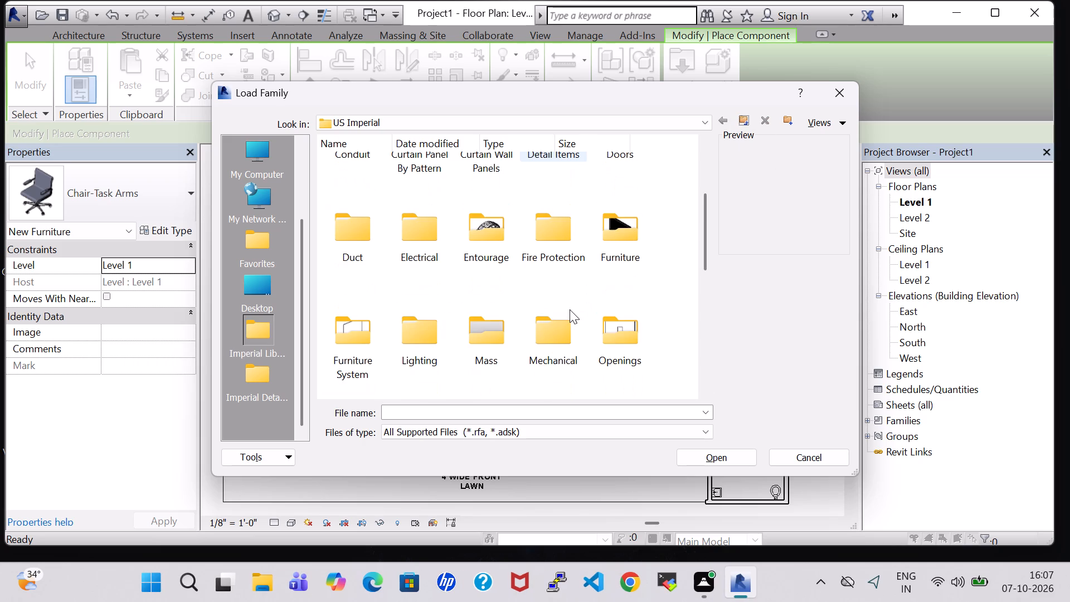
double_click(492, 242)
click(353, 184)
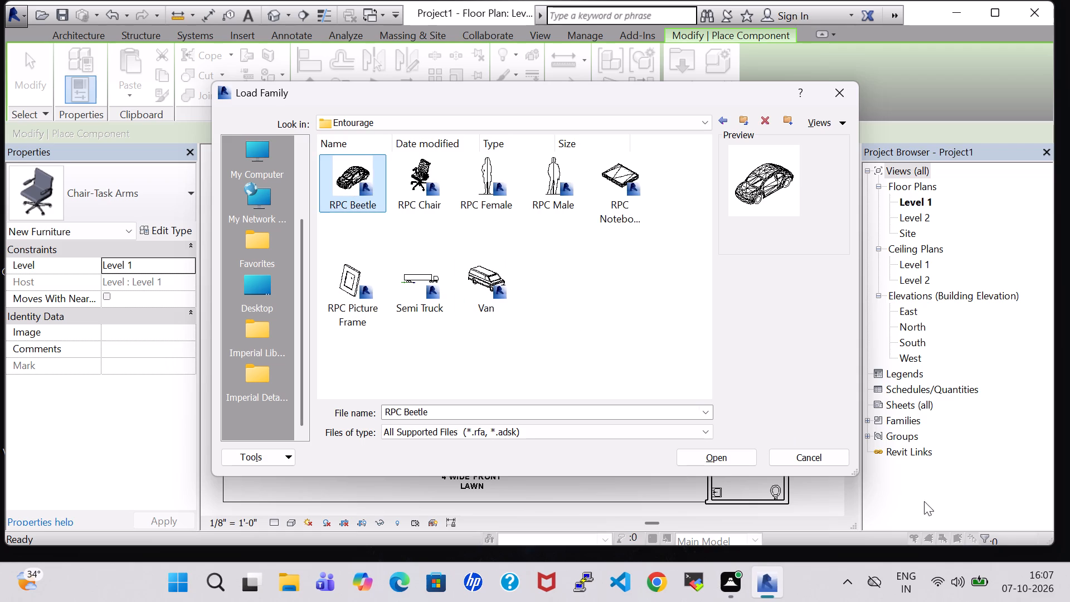
click(490, 274)
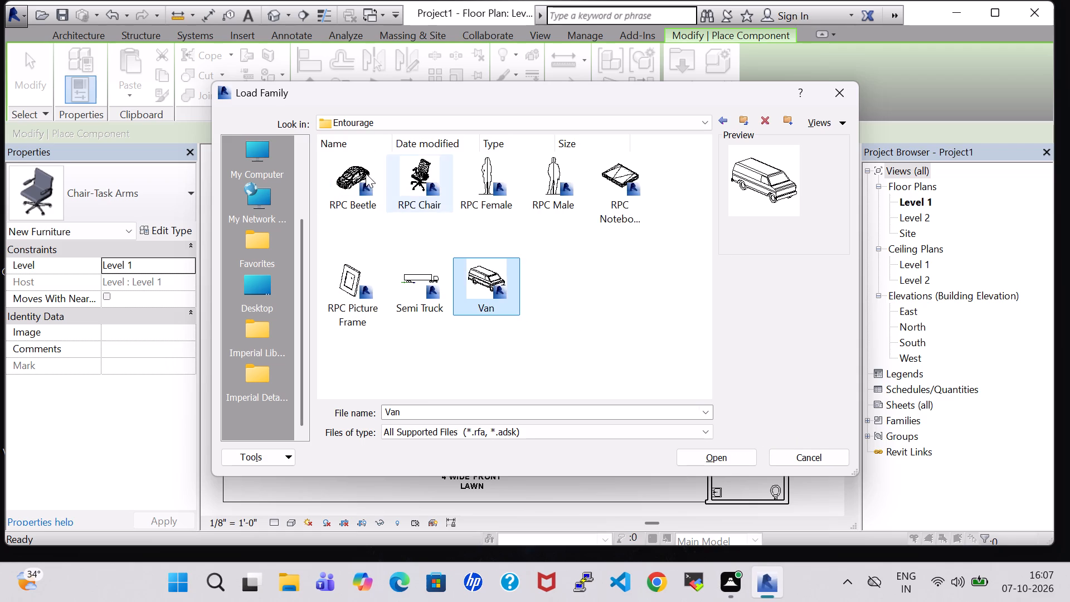
click(356, 168)
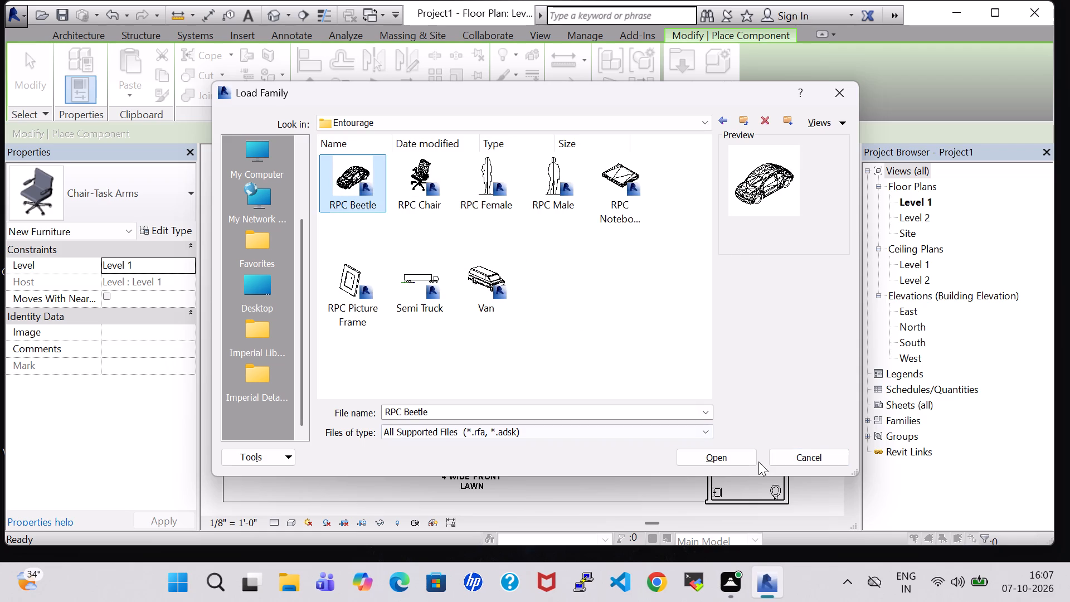
click(738, 453)
Place one RPC Beetle upright in the PARKING PORCH area, beside the kitchen's side wall.
scroll(450, 391, down, 2)
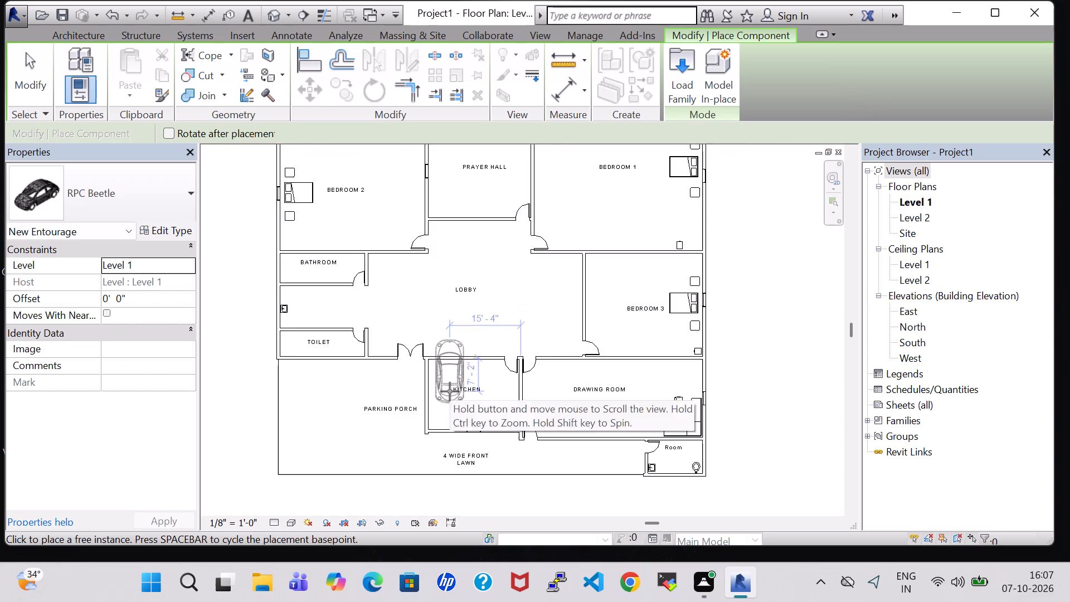
scroll(450, 391, down, 1)
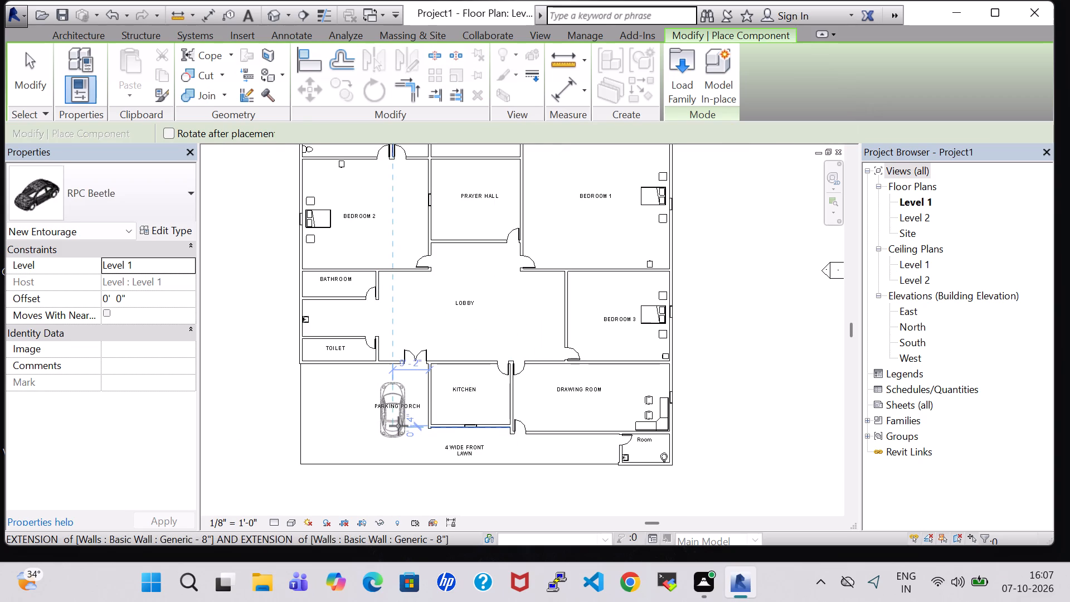
click(390, 429)
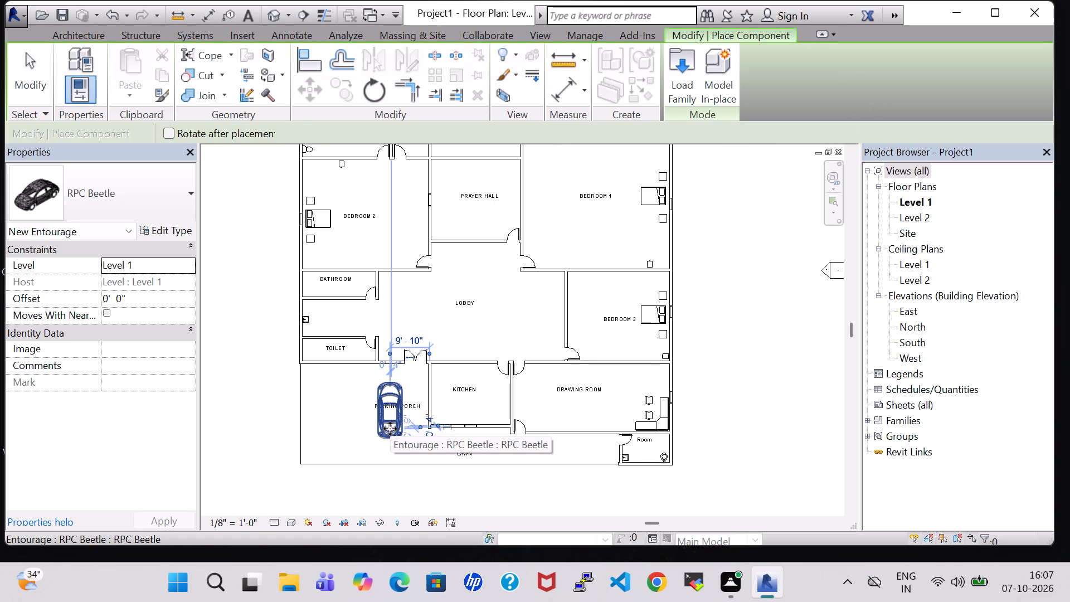
key(Escape)
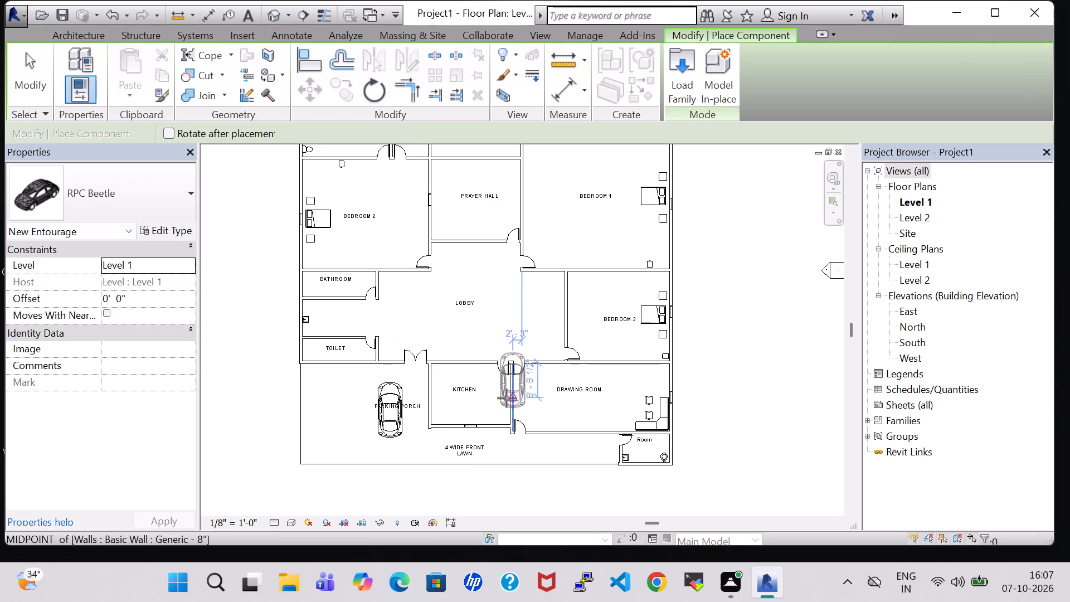
key(Escape)
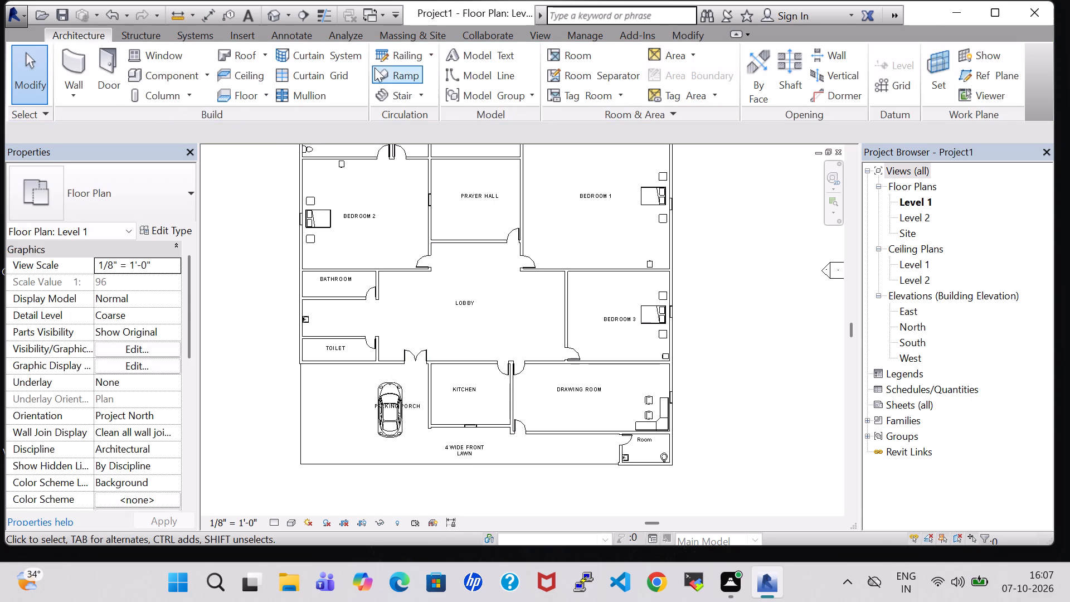
Place a 9' x 18' - 90 deg parking space around the car, rotated 180 degrees so its closed end faces the front lawn.
click(402, 37)
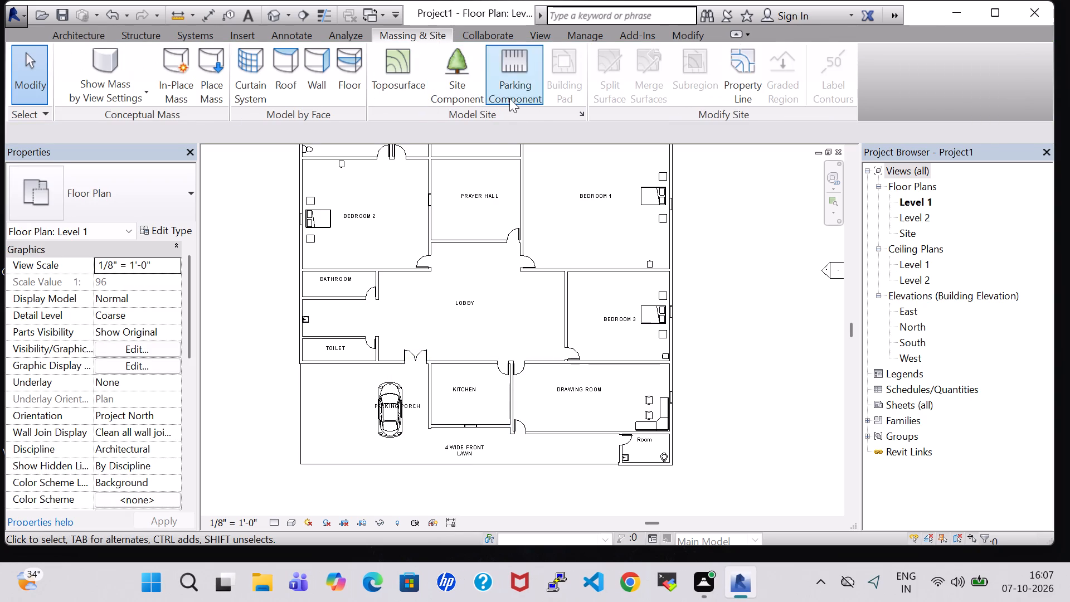
click(509, 98)
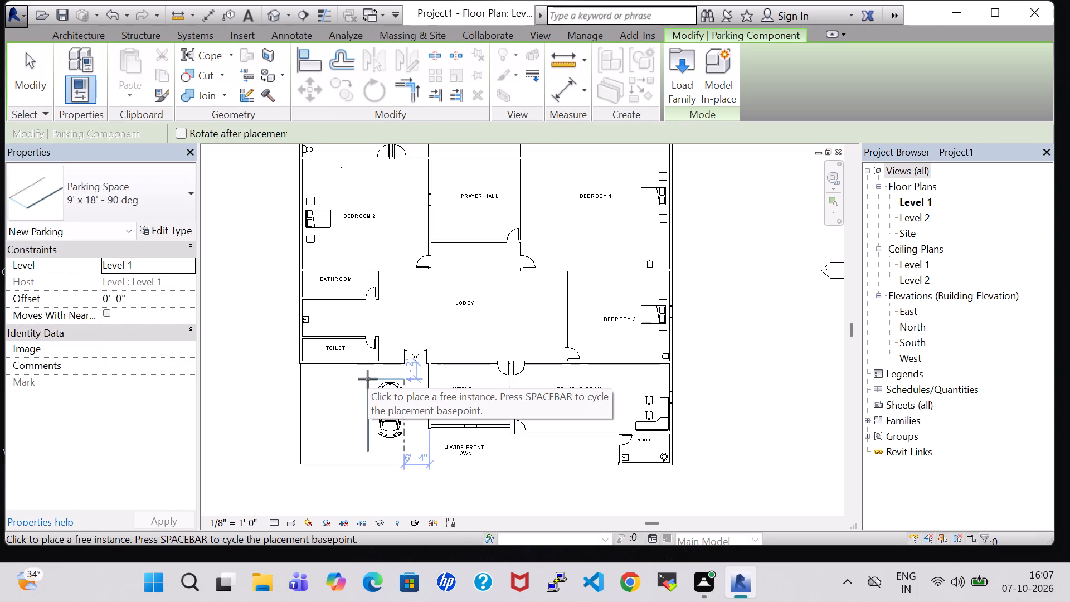
key(space)
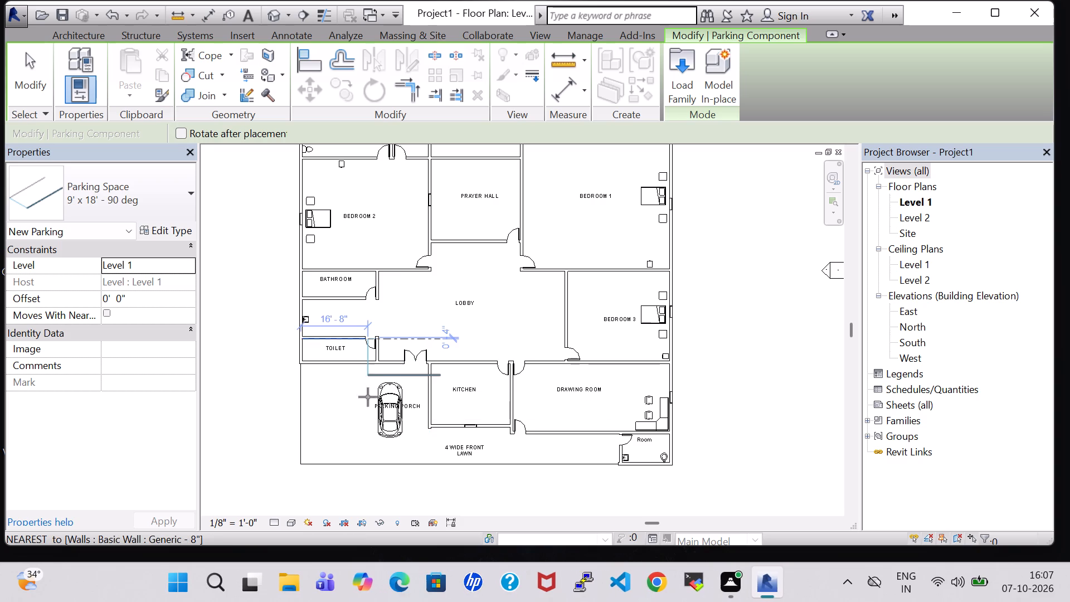
key(space)
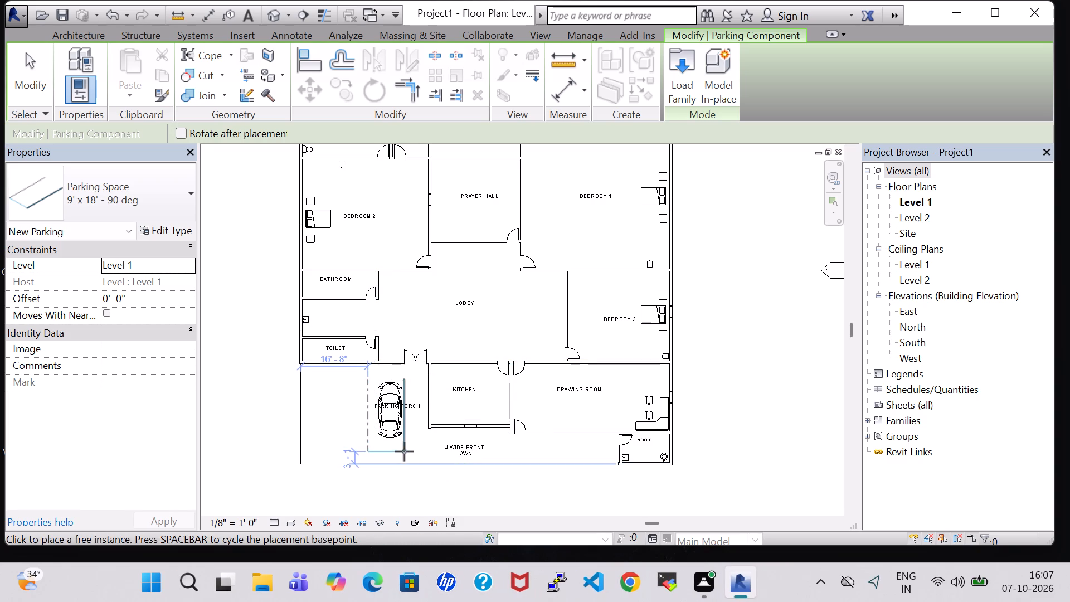
click(404, 452)
key(Escape)
key(Escape)
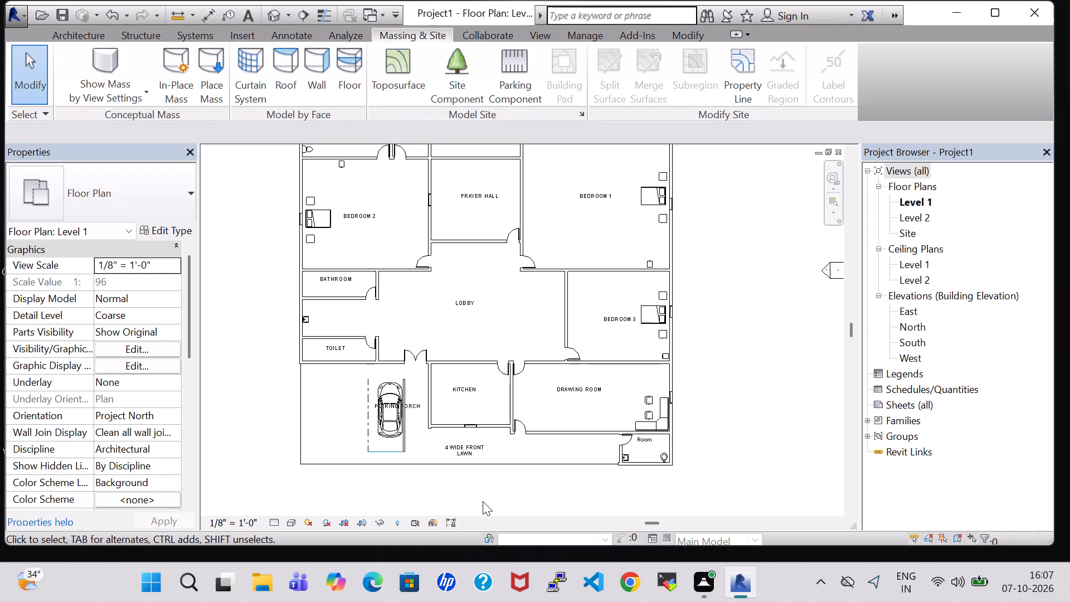
Nudge the parking space slightly right, toward the kitchen, to align it around the car.
click(397, 454)
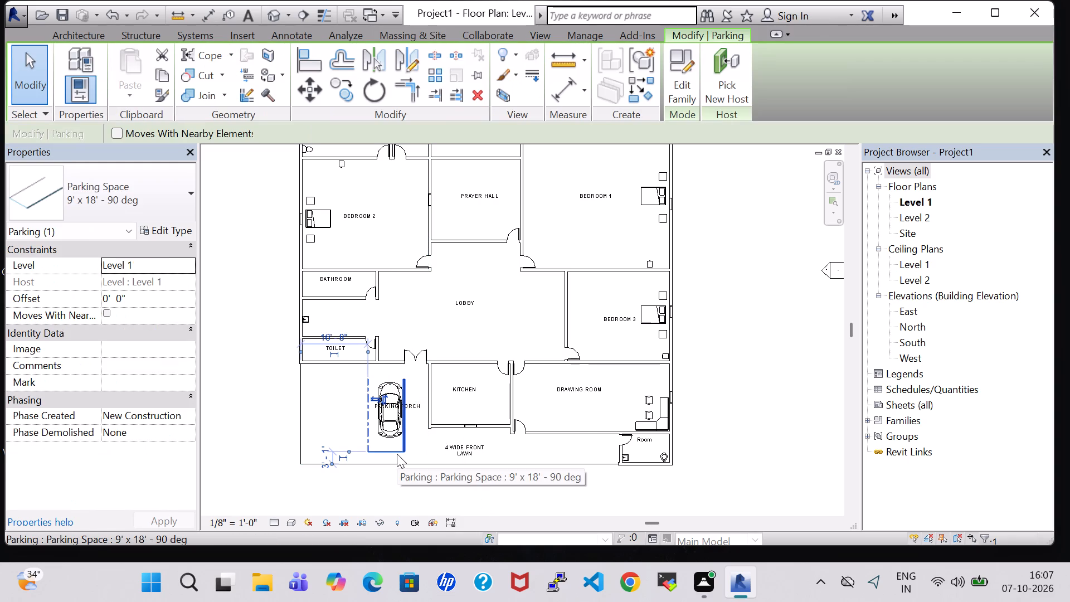
key(Right)
key(Right)
key(Left)
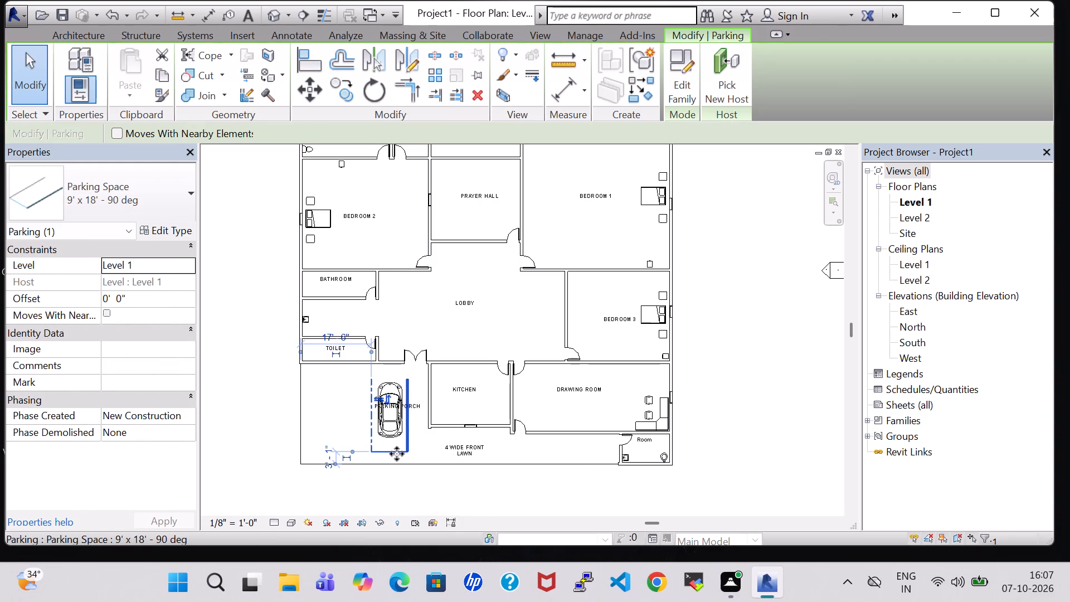
click(737, 235)
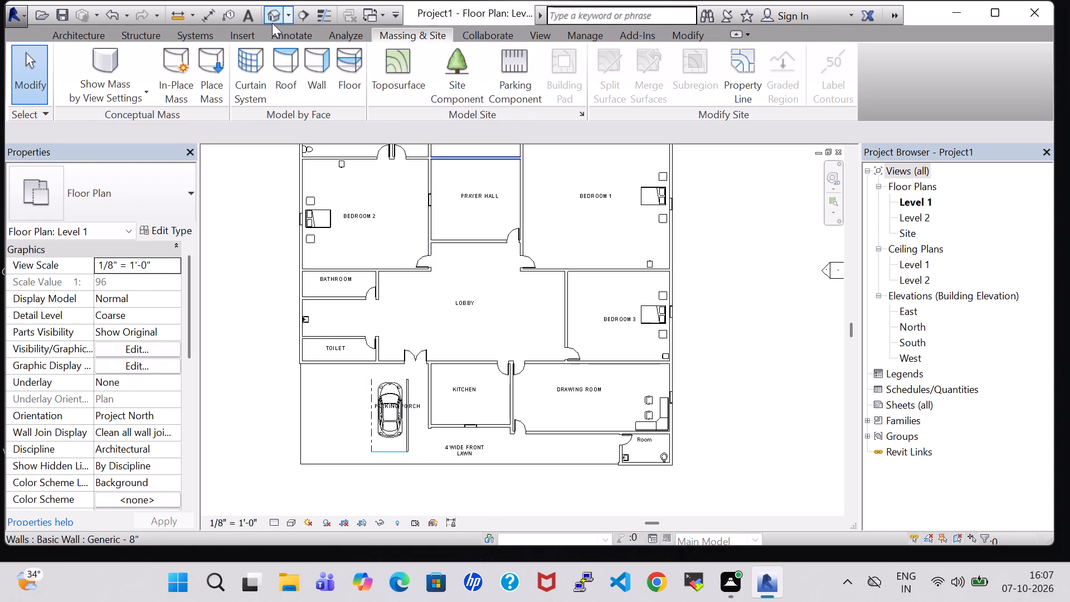
Open the default 3D view and examine the car and parking space in the porch up close.
click(274, 18)
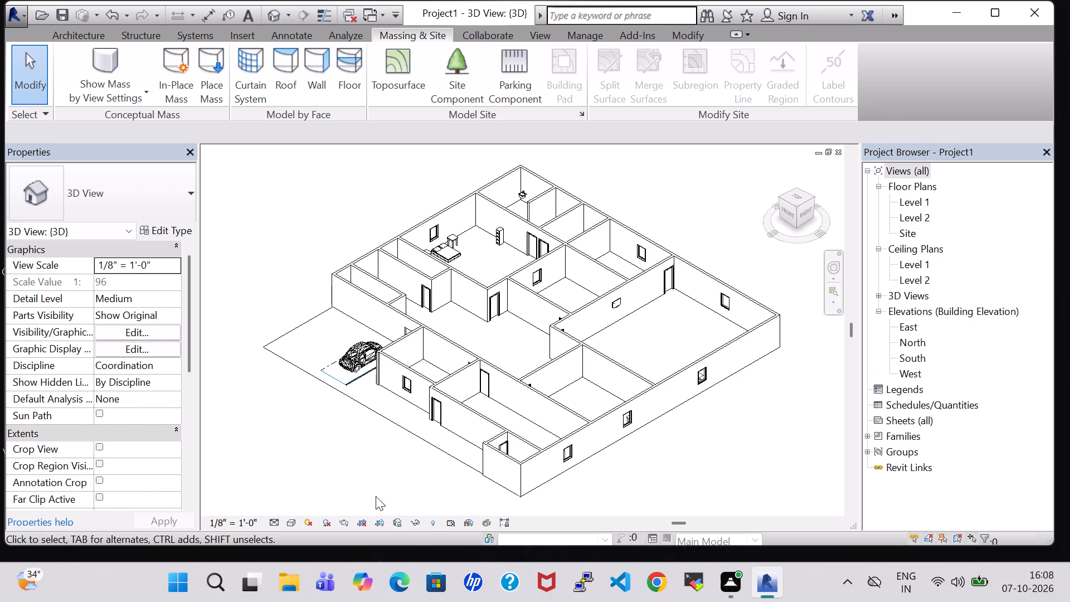
shift+middle_drag(376, 496, 503, 431)
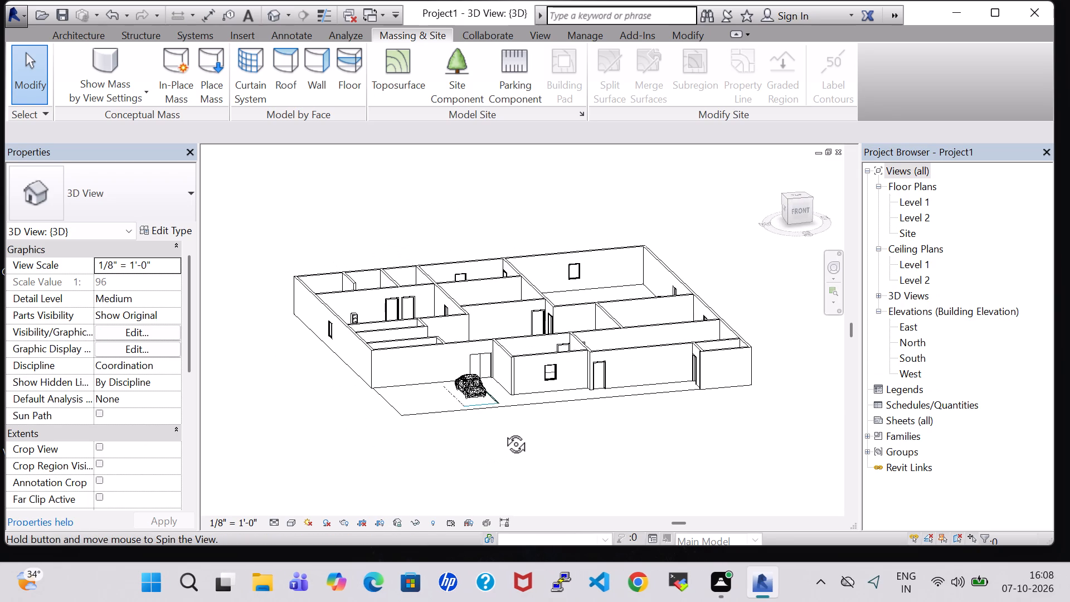
shift+middle_drag(503, 431, 503, 432)
scroll(503, 432, up, 8)
shift+middle_drag(460, 406, 528, 421)
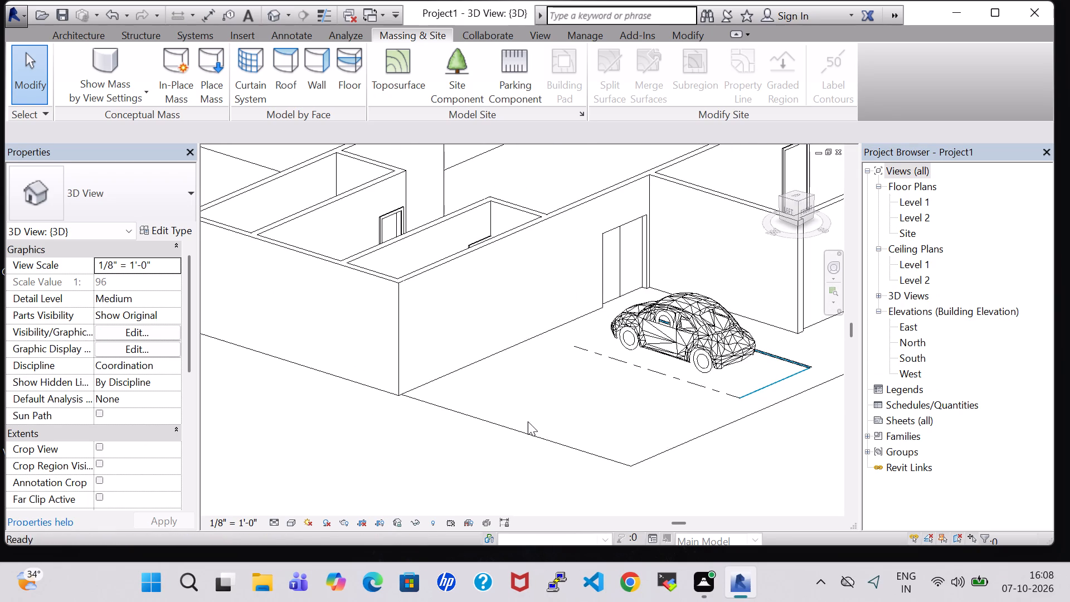
Switch the 3D view to the Realistic visual style and face the front of the house.
click(297, 522)
click(309, 490)
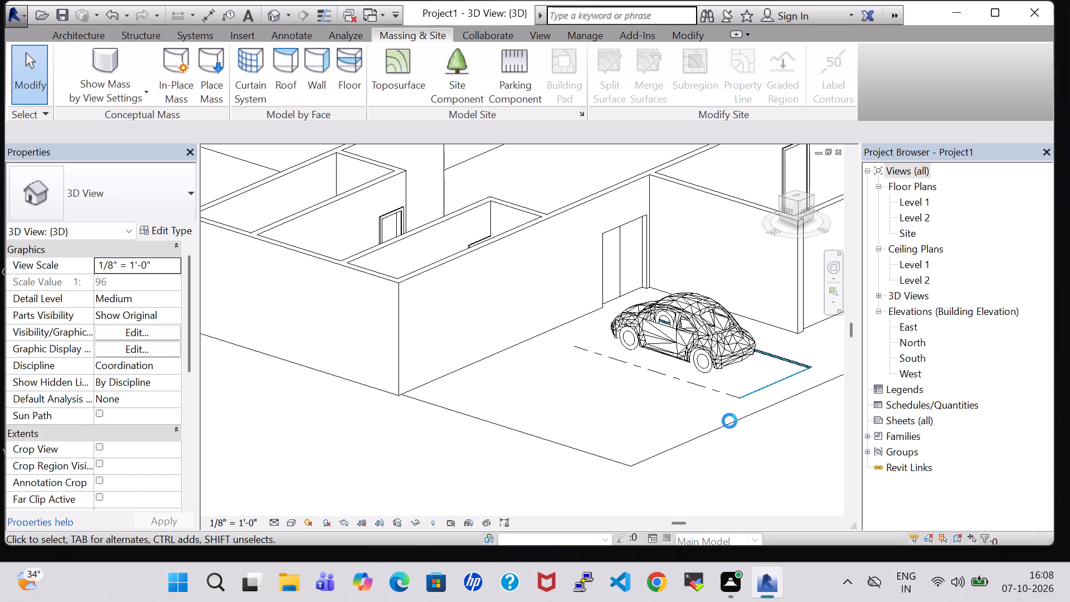
shift+middle_drag(790, 448, 682, 449)
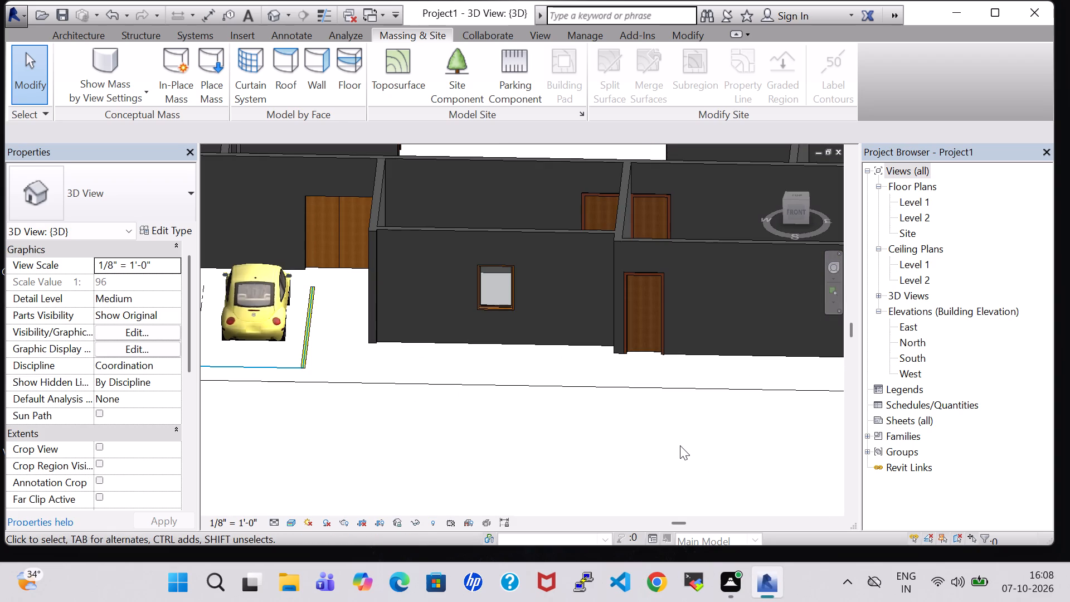
Nudge the RPC Beetle in the porch two increments left, away from the kitchen wall.
click(267, 313)
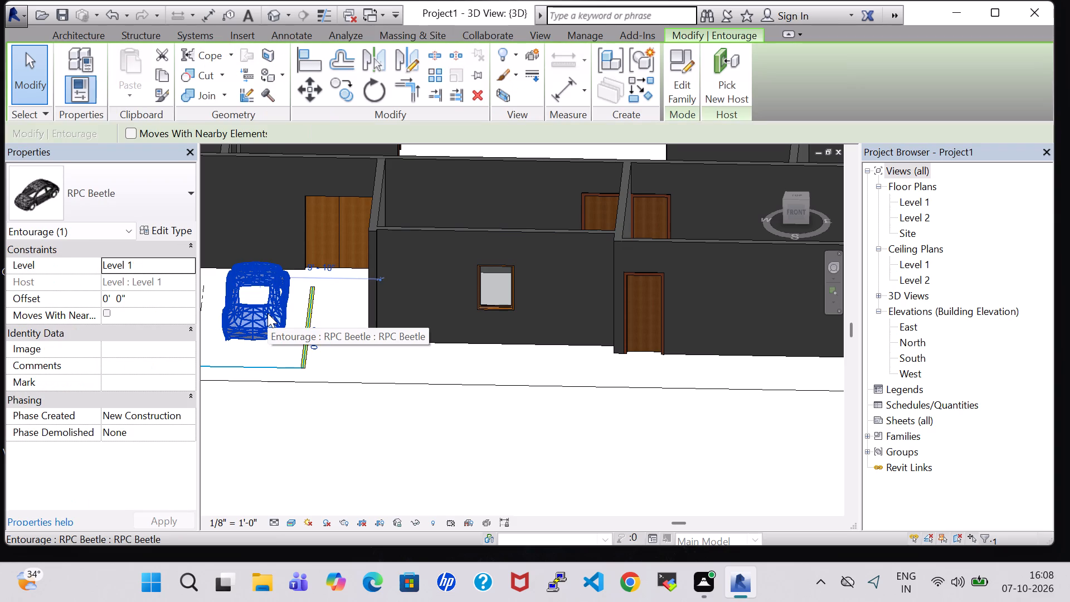
key(Left)
key(Left)
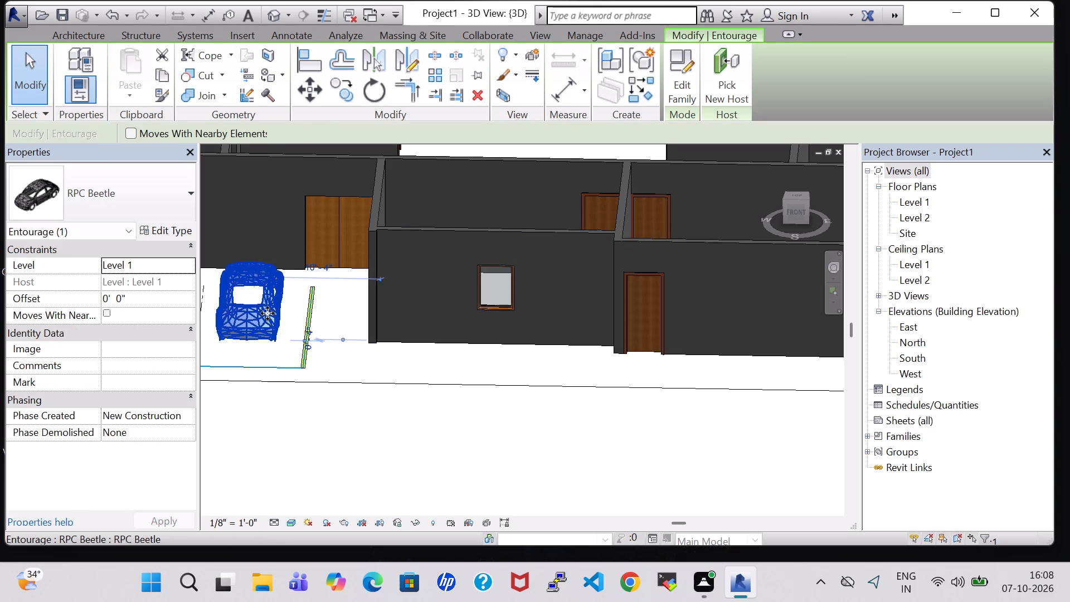
click(338, 431)
Nudge the 9' x 18' - 90 deg parking space four increments left, away from the kitchen, to centre it around the car.
click(307, 357)
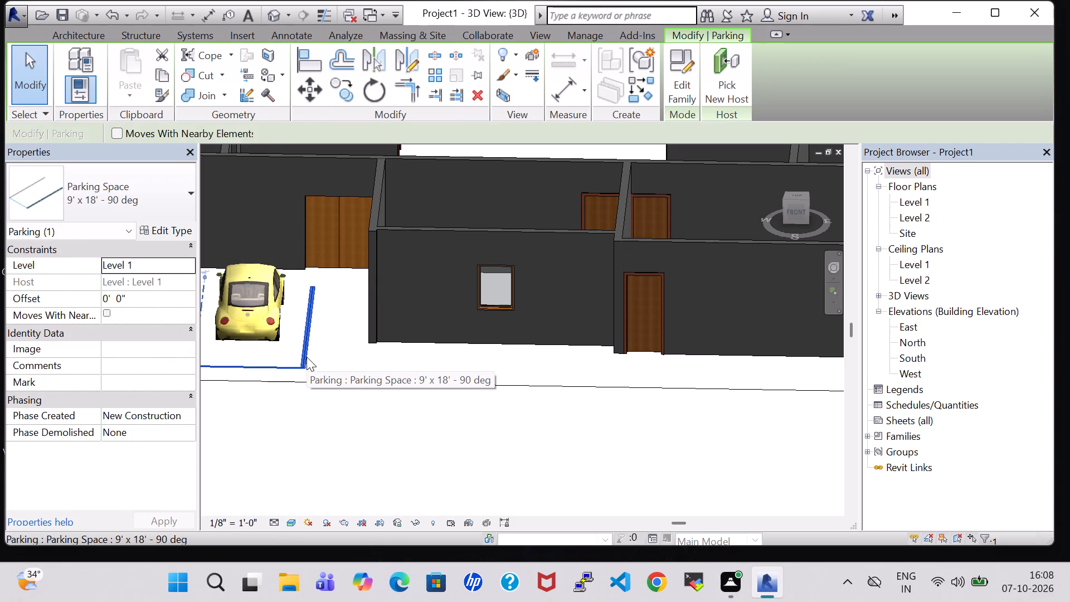
key(Left)
key(Left)
key(Left)
key(Left)
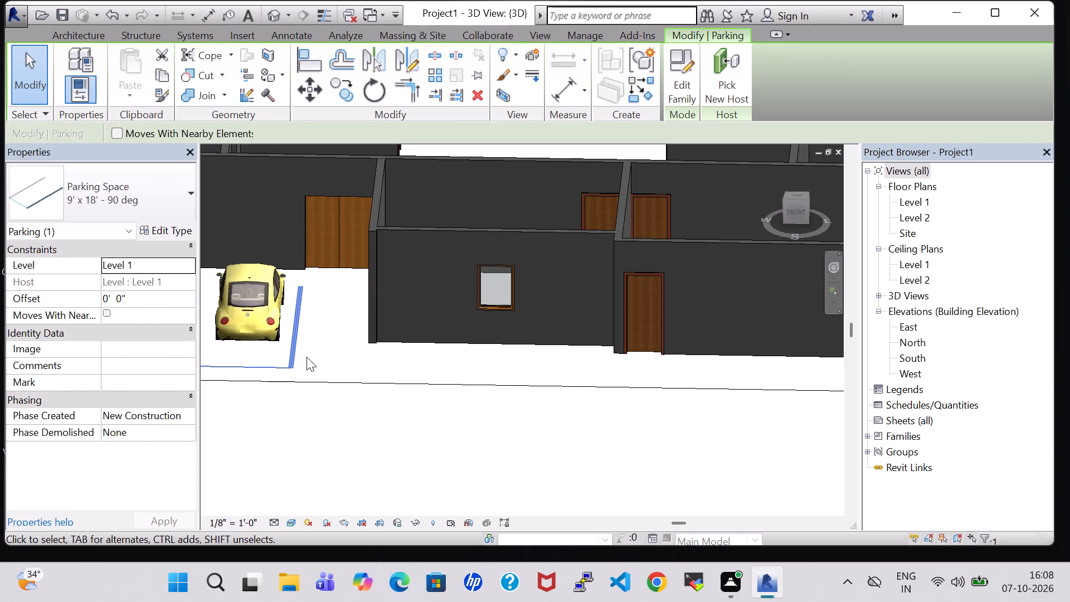
click(400, 433)
Examine the front walls, doors, windows and interior rooms of the house in the 3D view.
middle_drag(400, 433, 421, 357)
scroll(421, 357, up, 1)
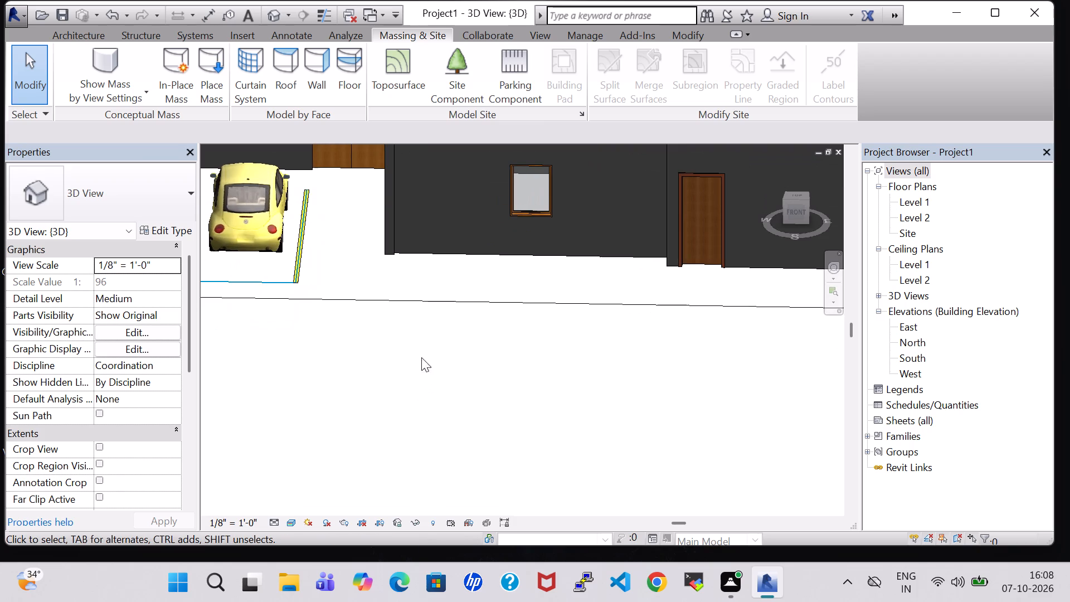
shift+middle_drag(556, 428, 553, 366)
scroll(607, 312, up, 1)
middle_drag(607, 312, 532, 474)
scroll(591, 290, down, 3)
shift+middle_drag(667, 319, 605, 411)
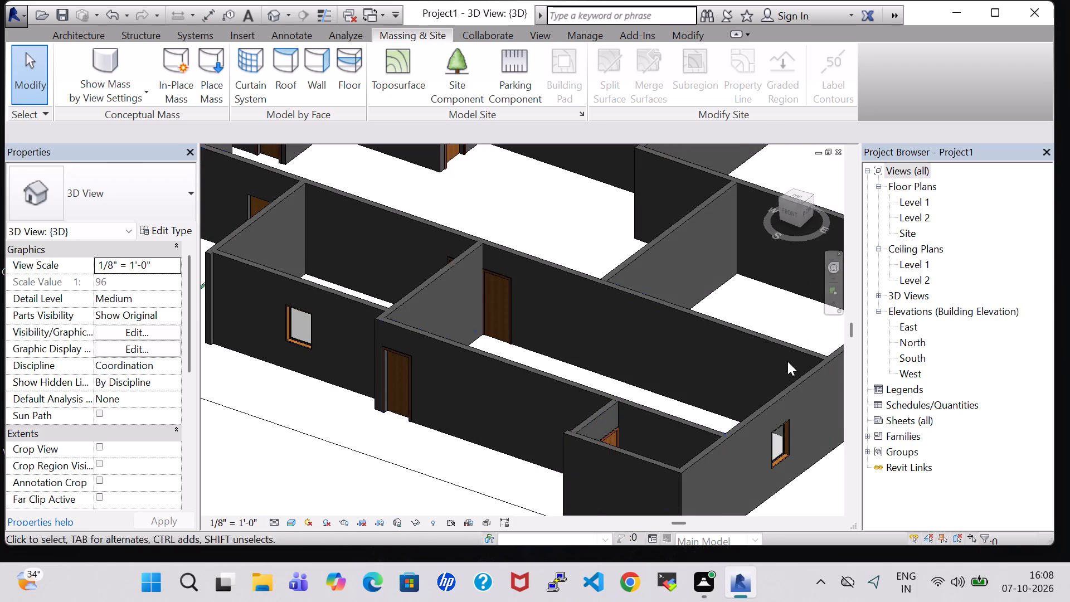
Return to the Level 1 floor plan.
double_click(920, 201)
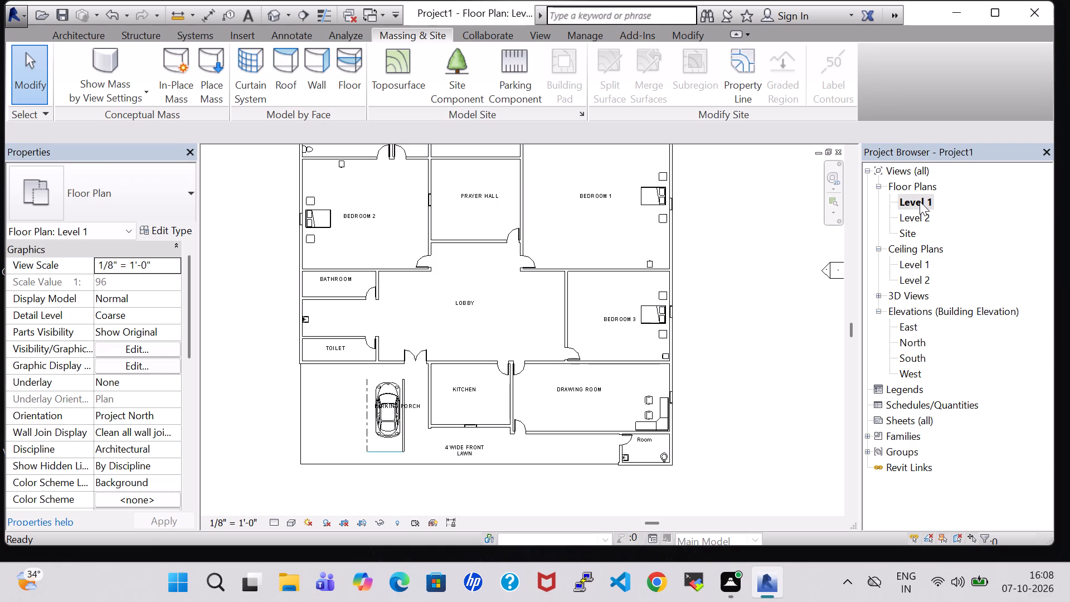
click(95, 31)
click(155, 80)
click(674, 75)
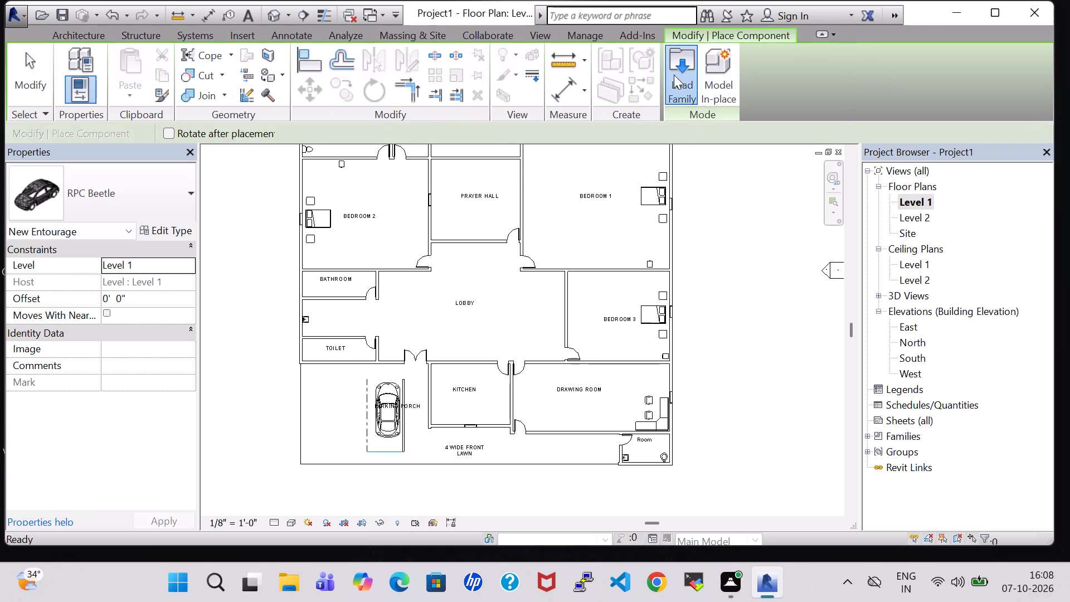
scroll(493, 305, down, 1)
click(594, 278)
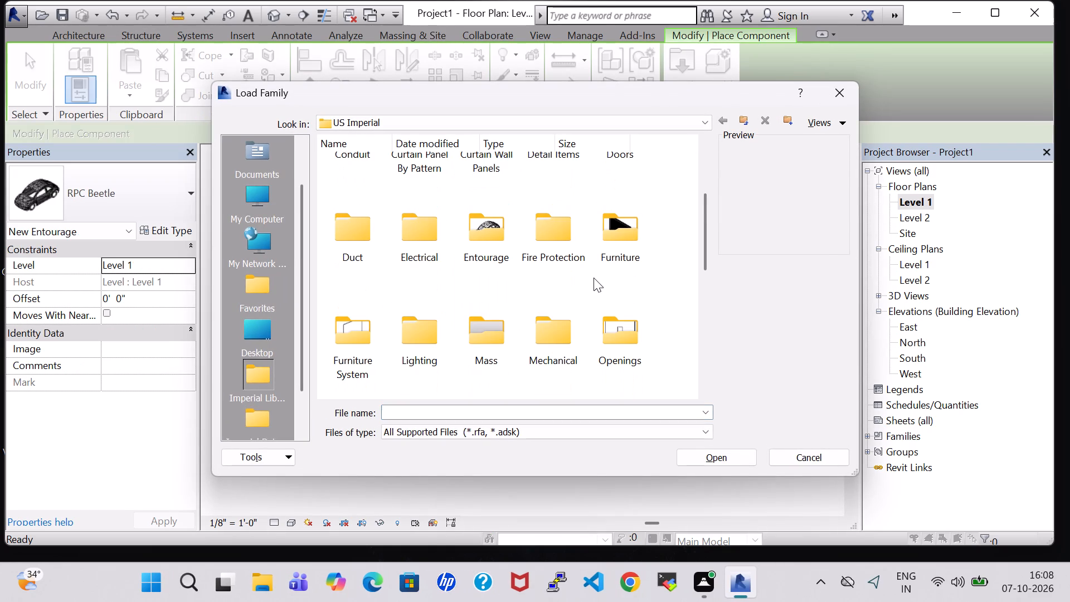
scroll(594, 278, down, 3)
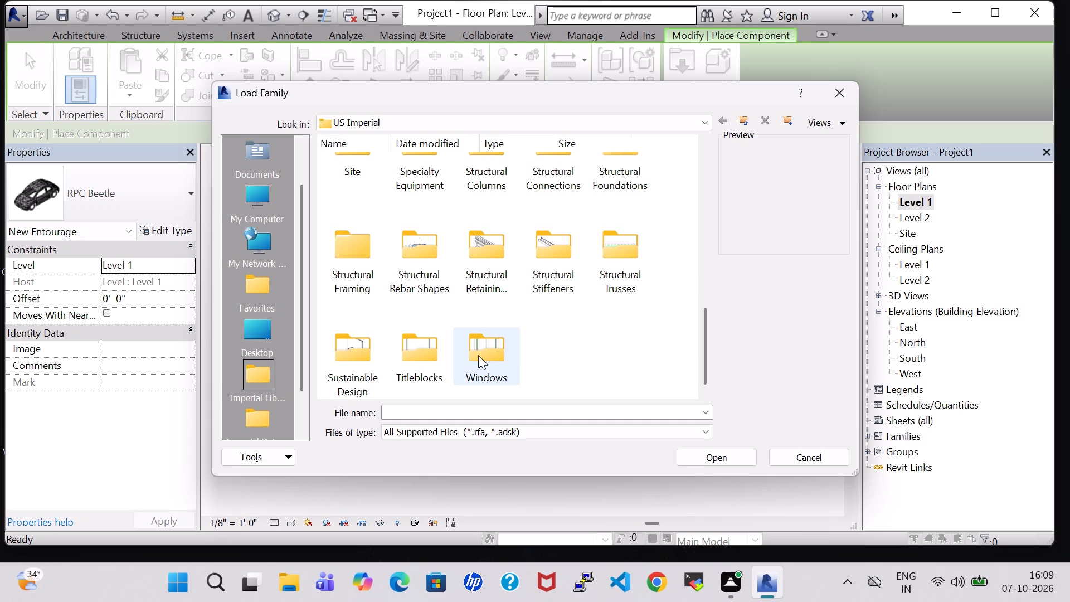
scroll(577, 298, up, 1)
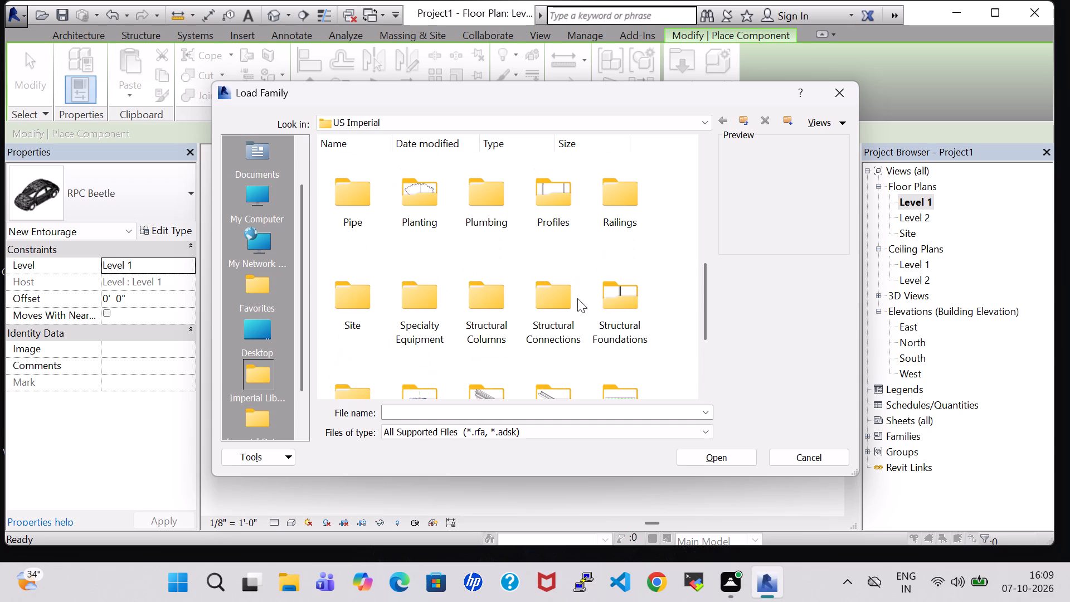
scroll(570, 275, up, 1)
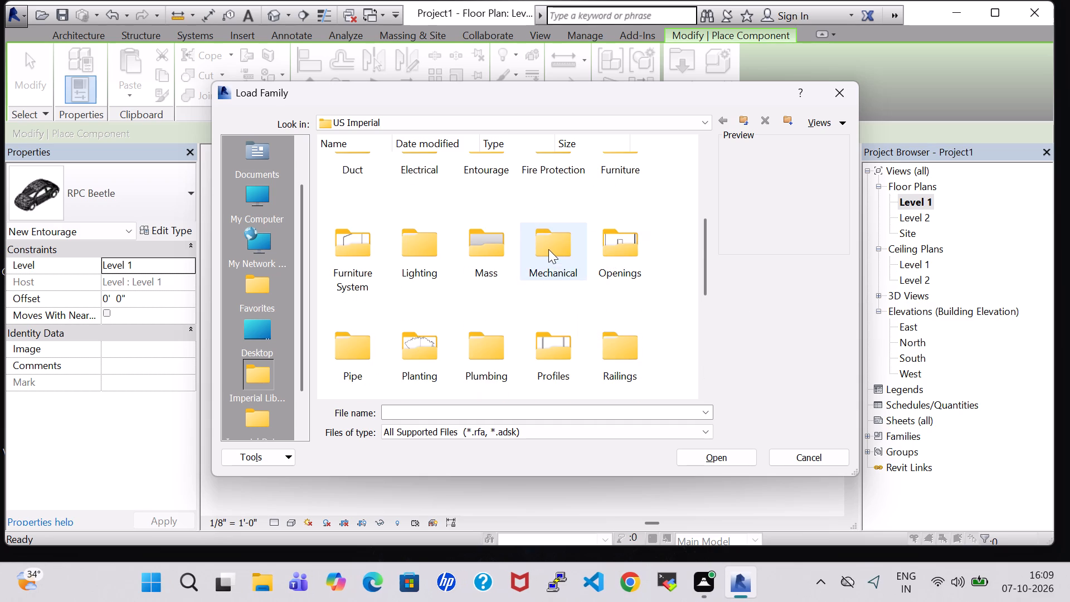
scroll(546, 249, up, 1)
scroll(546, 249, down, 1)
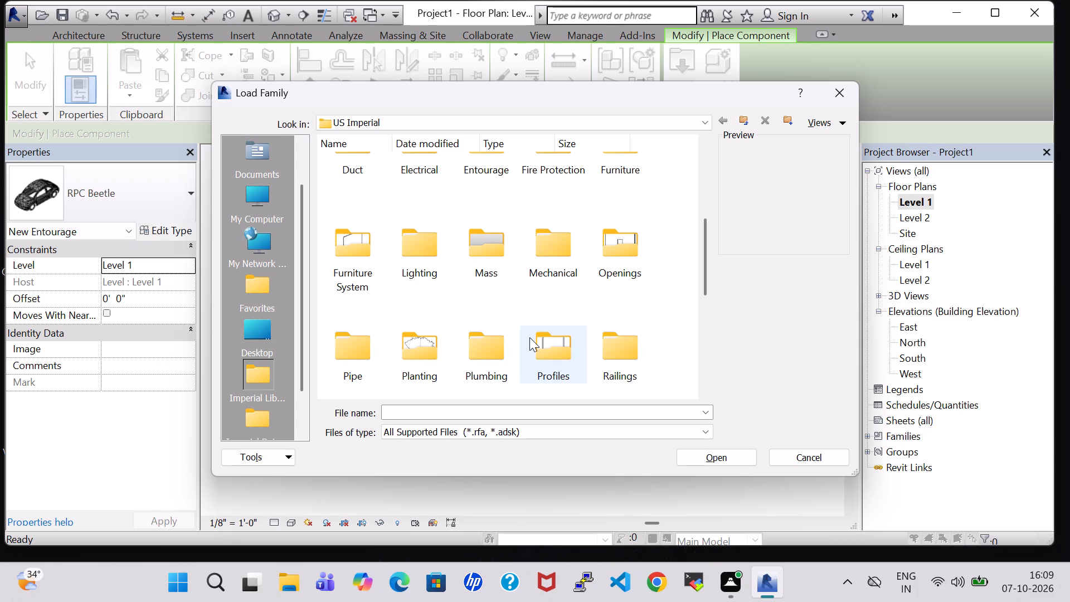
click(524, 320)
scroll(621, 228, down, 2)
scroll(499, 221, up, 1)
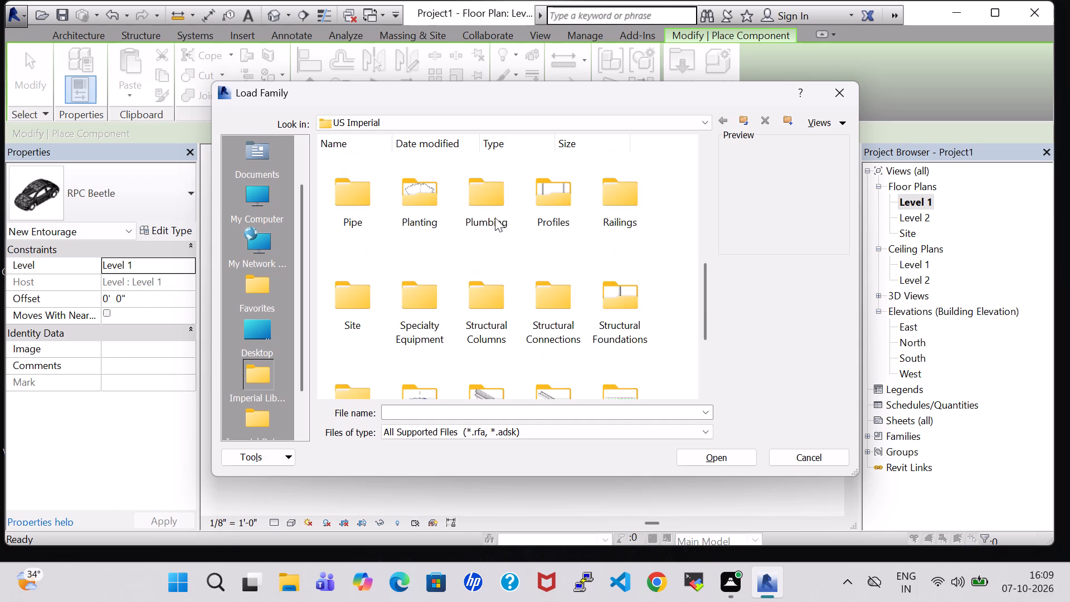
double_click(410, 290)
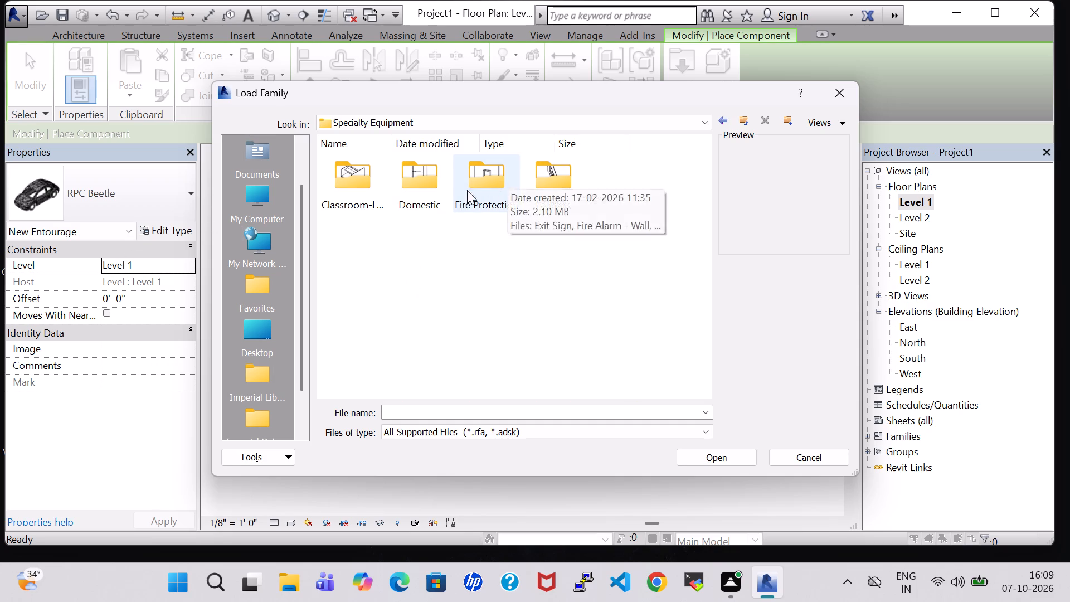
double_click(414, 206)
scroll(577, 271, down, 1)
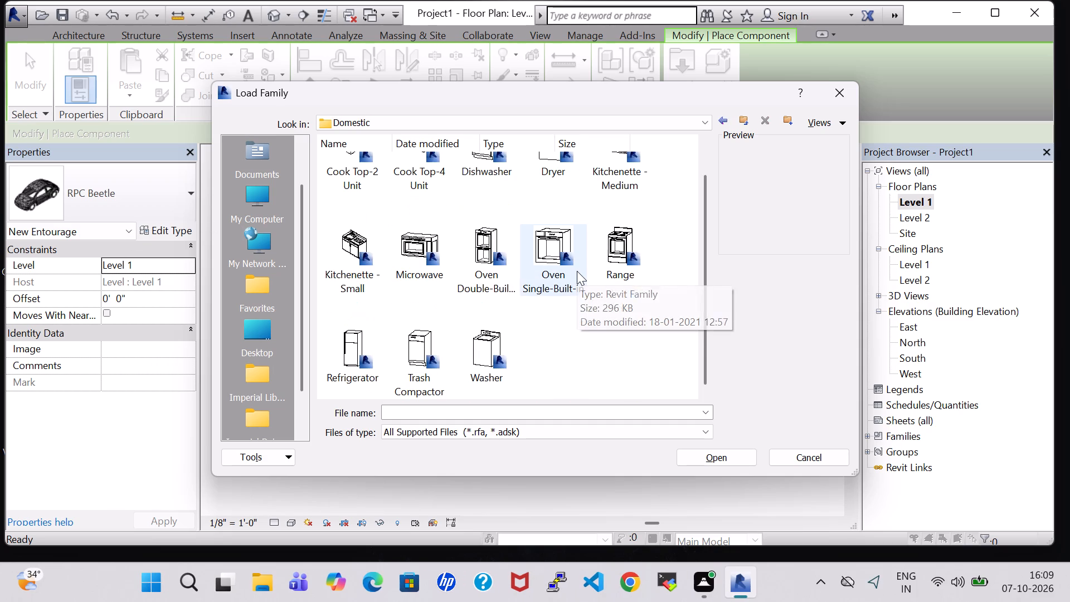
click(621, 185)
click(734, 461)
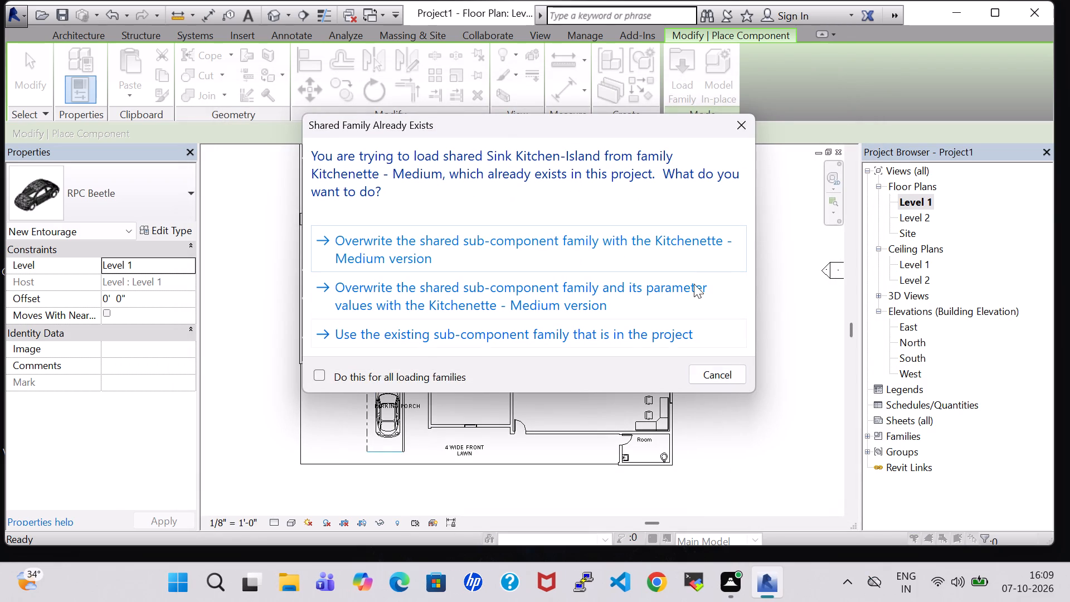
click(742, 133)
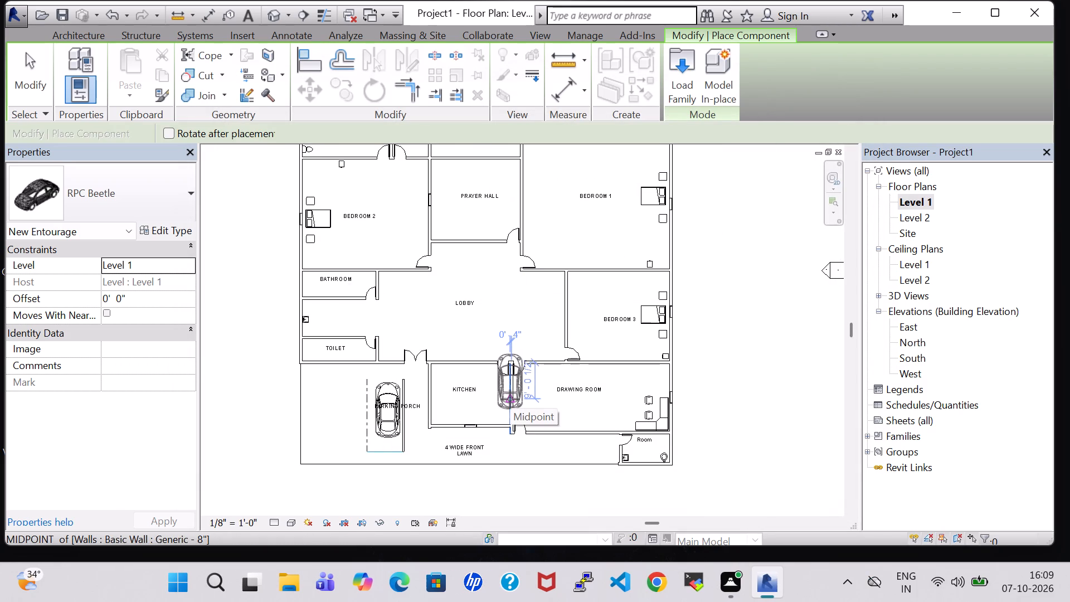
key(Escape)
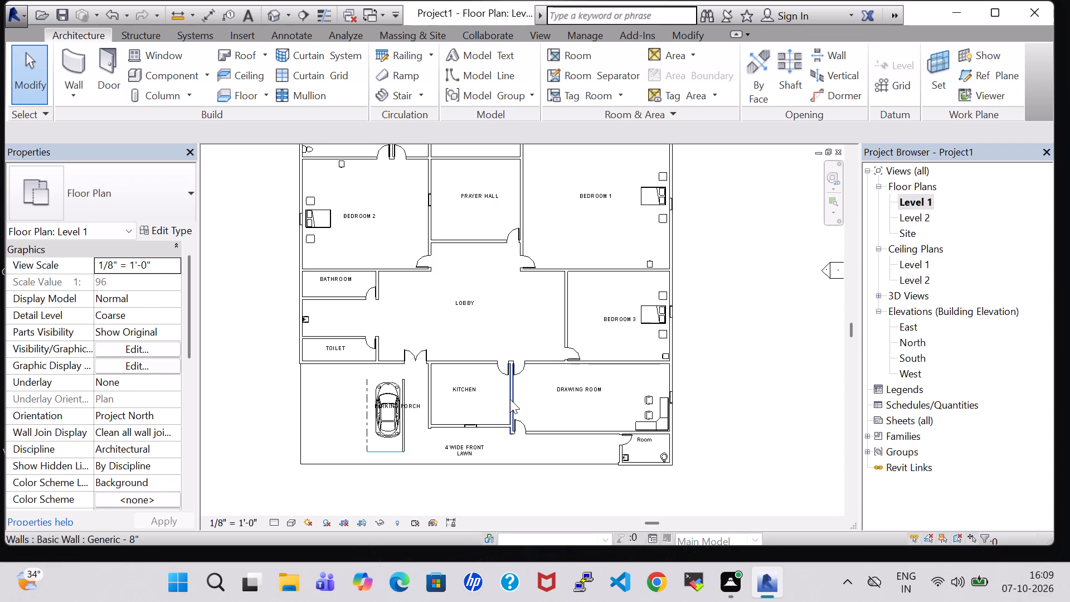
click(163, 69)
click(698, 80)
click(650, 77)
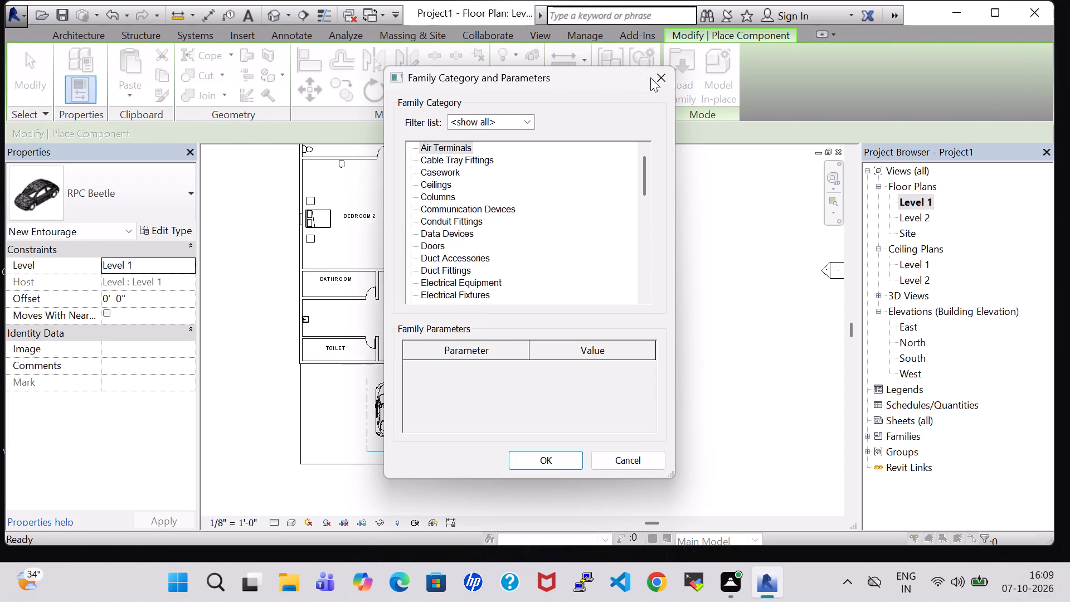
Load the Kitchenette - Medium family from Specialty Equipment, Domestic, overwriting the shared sink sub-component family with its version.
click(186, 73)
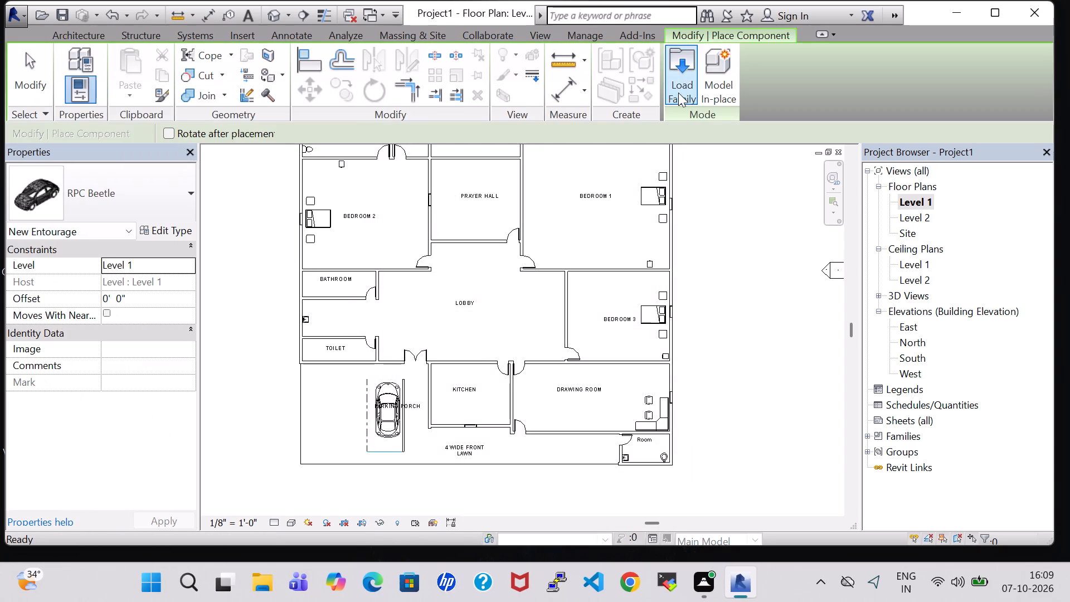
click(678, 93)
scroll(586, 338, down, 5)
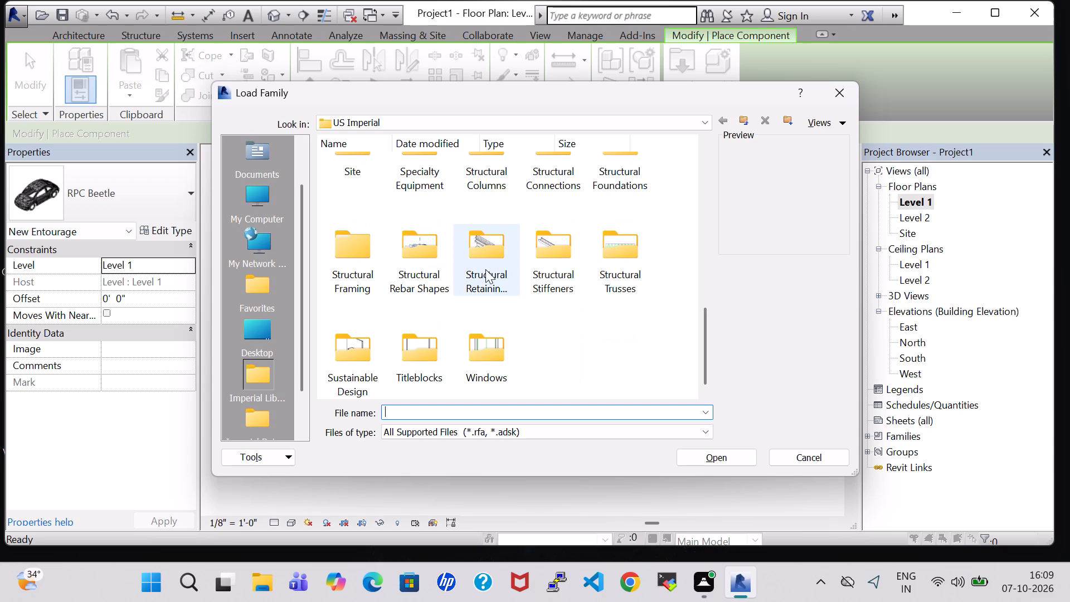
double_click(421, 183)
double_click(434, 189)
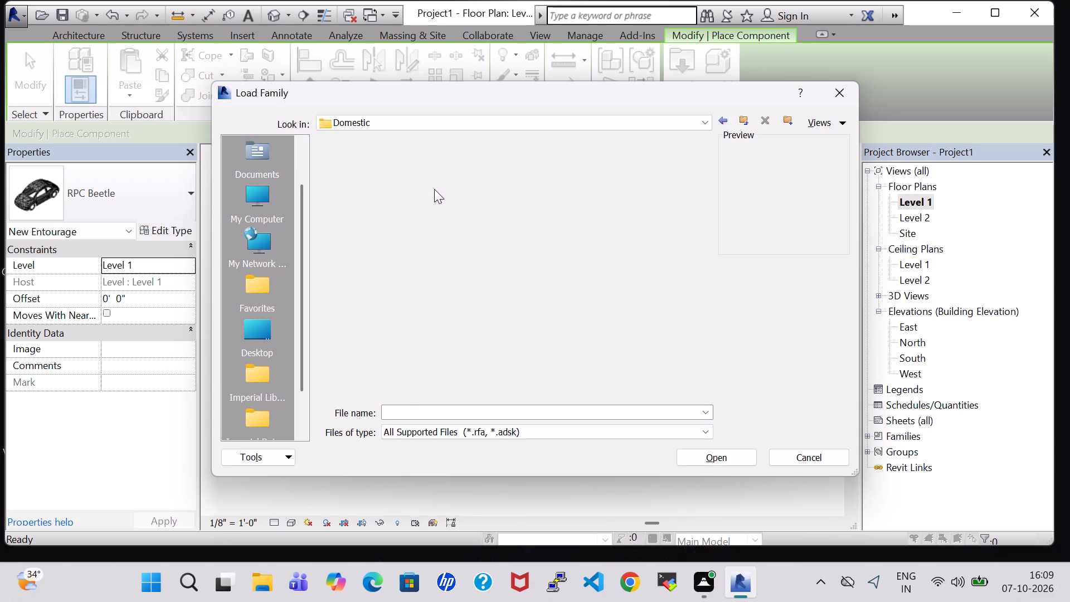
click(607, 178)
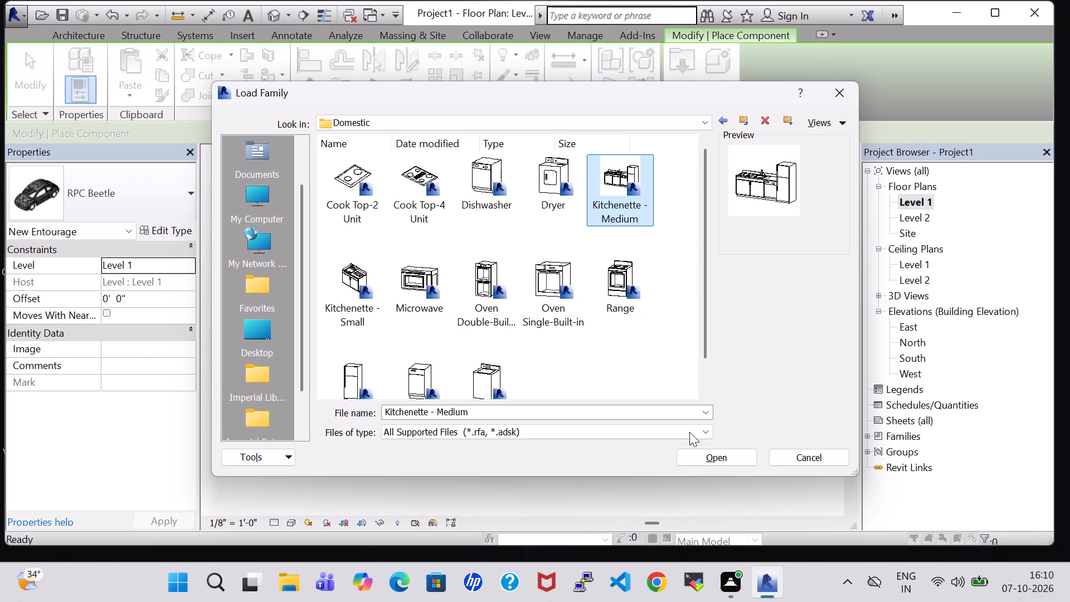
click(717, 458)
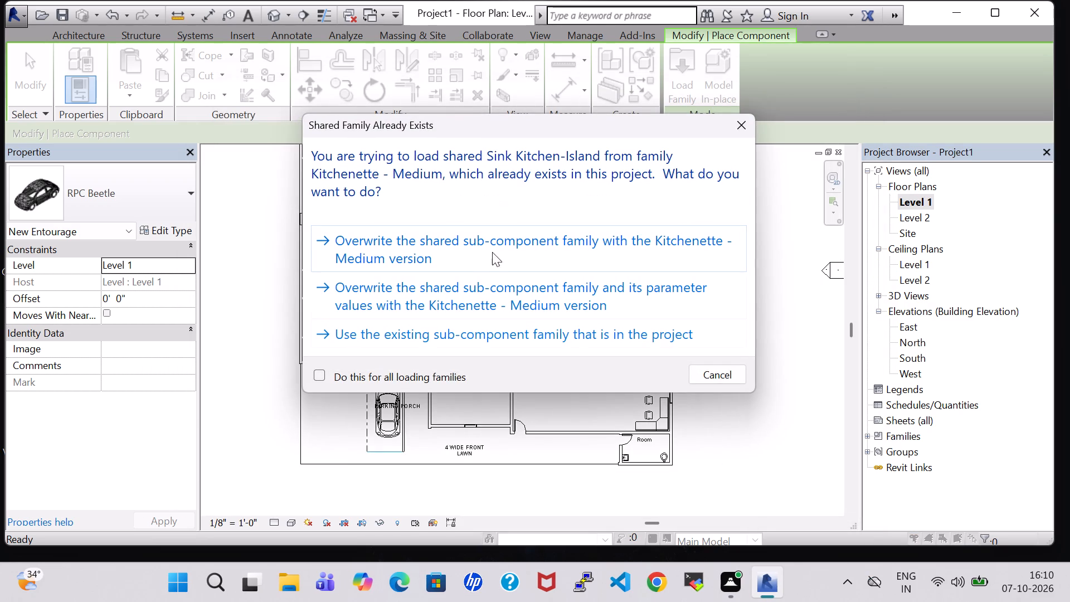
click(476, 246)
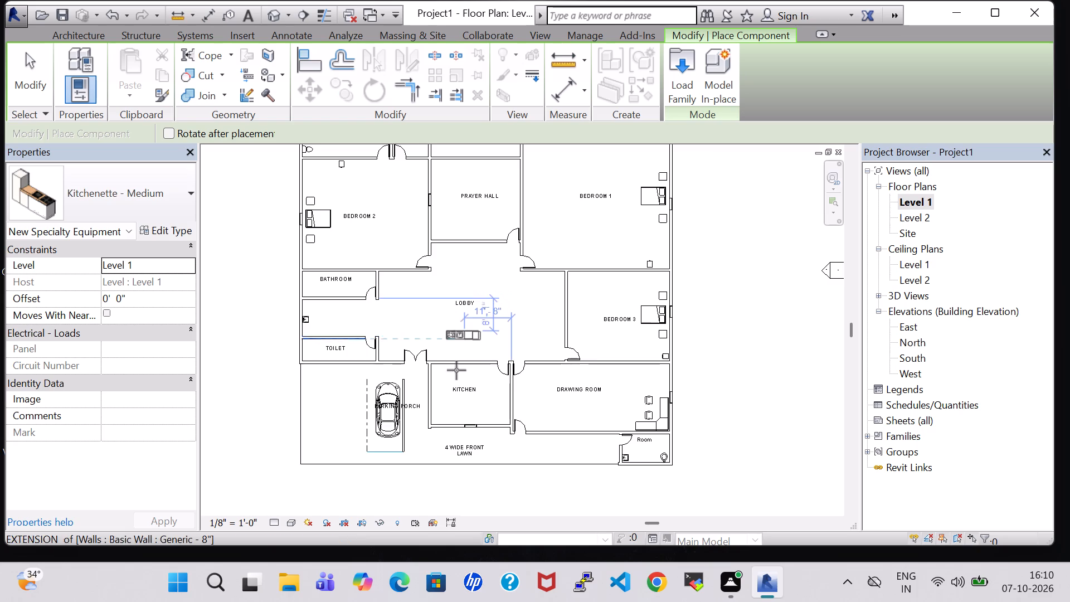
Place one Kitchenette - Medium, rotated 180 degrees, in the KITCHEN with its back against the front lawn wall.
scroll(458, 387, up, 5)
key(space)
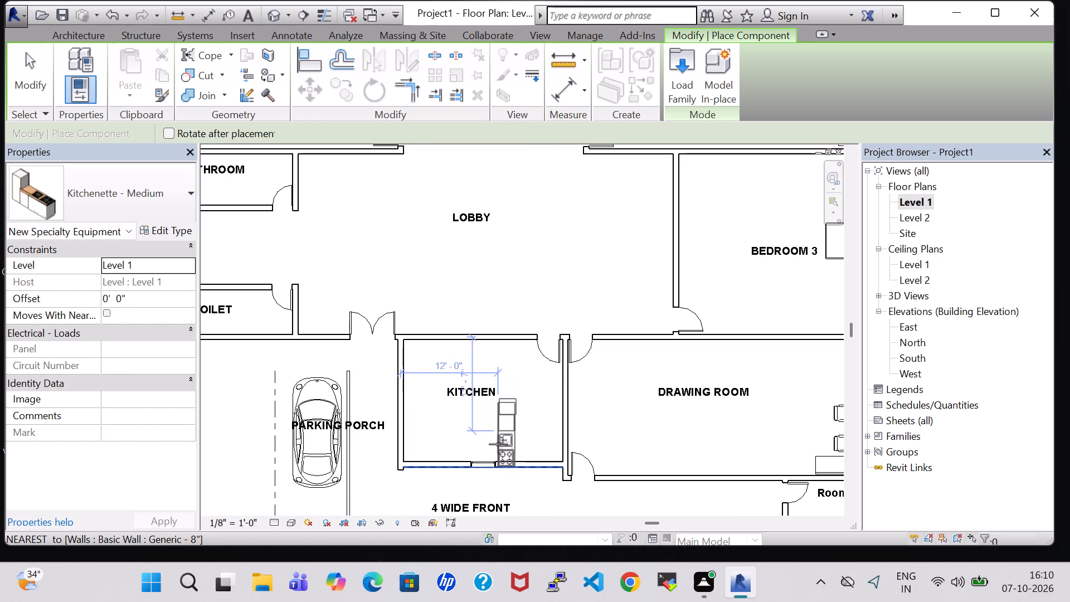
key(space)
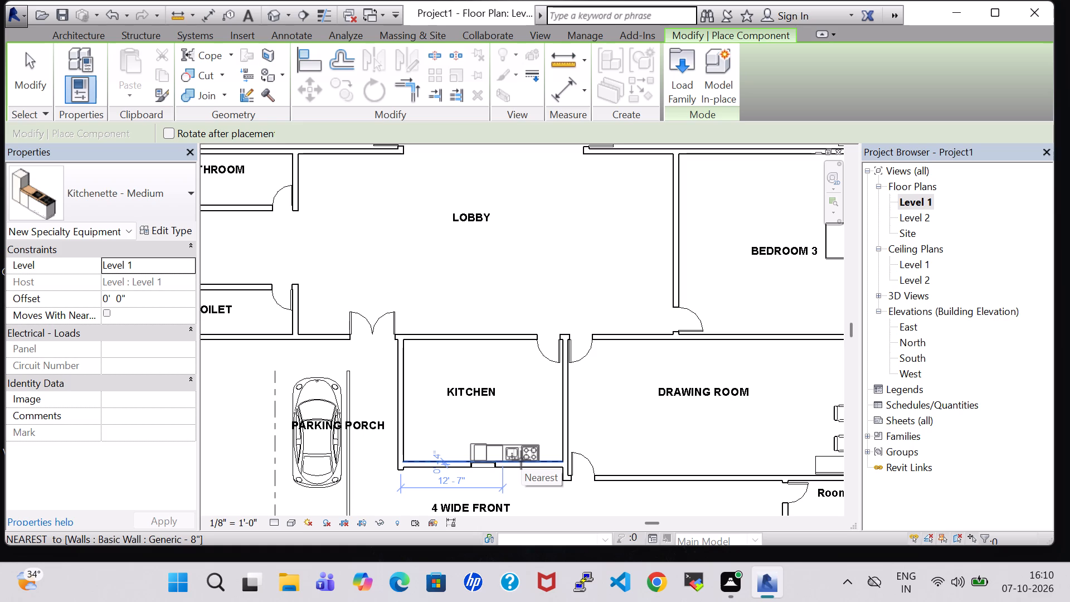
click(521, 460)
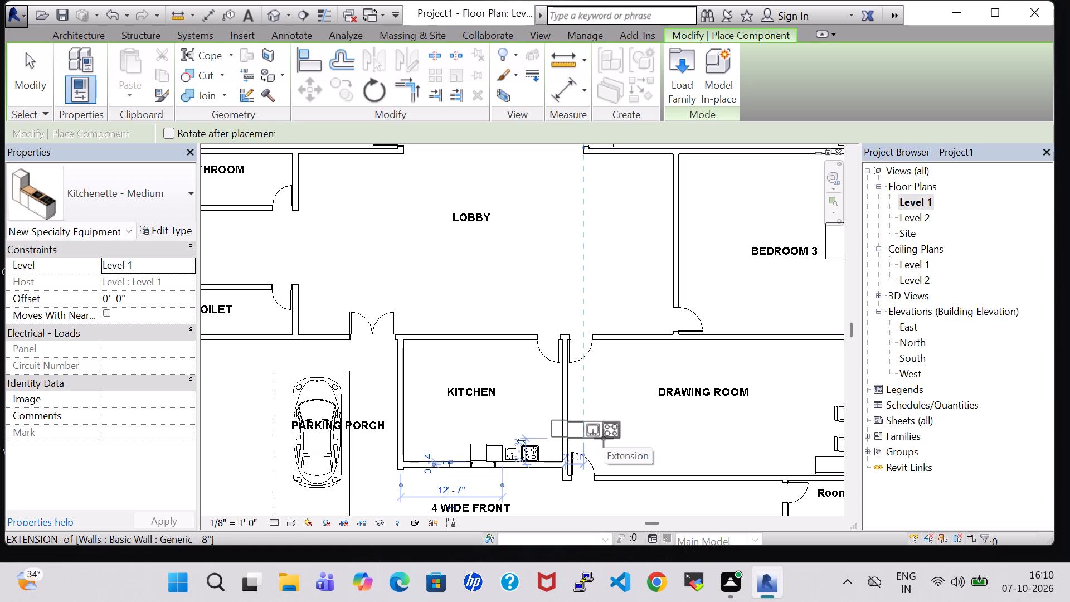
key(Escape)
key(Escape)
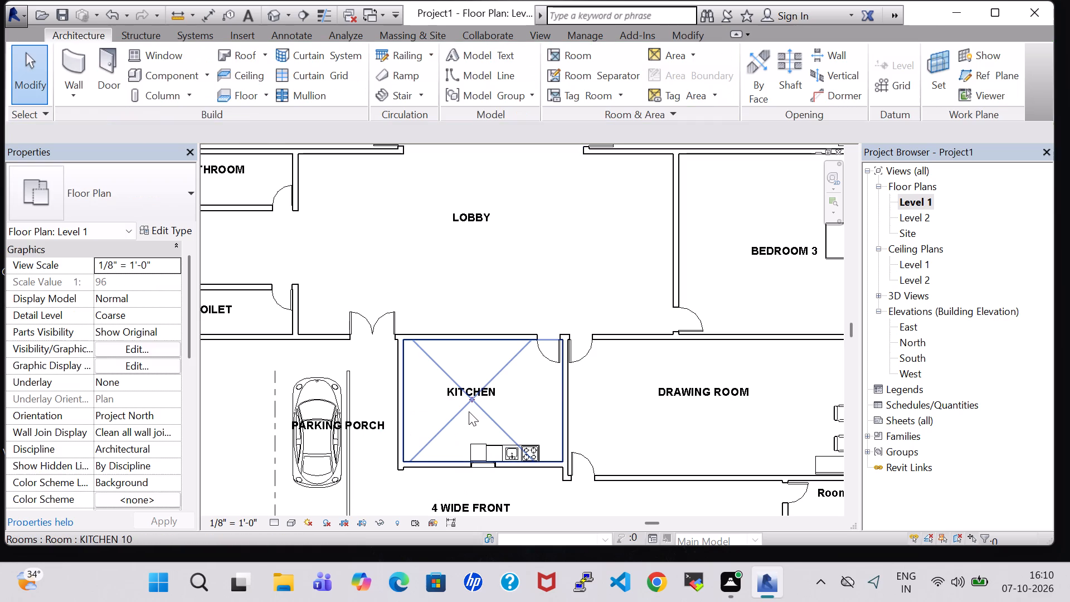
Start placing another component and examine the loadable families in the library's Specialty Equipment, Domestic folder.
click(187, 75)
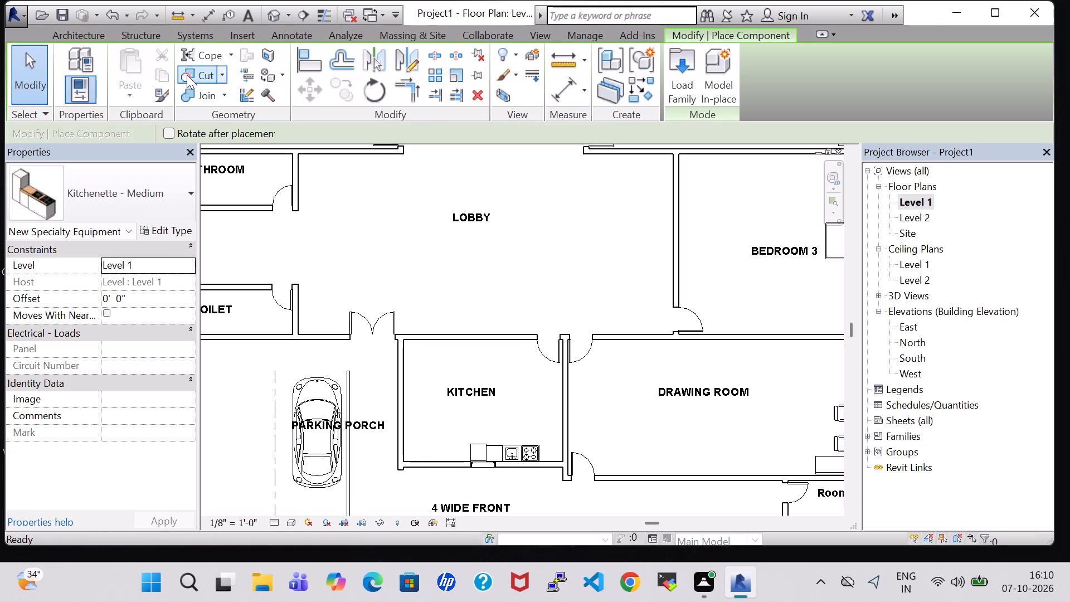
click(669, 77)
scroll(538, 299, down, 1)
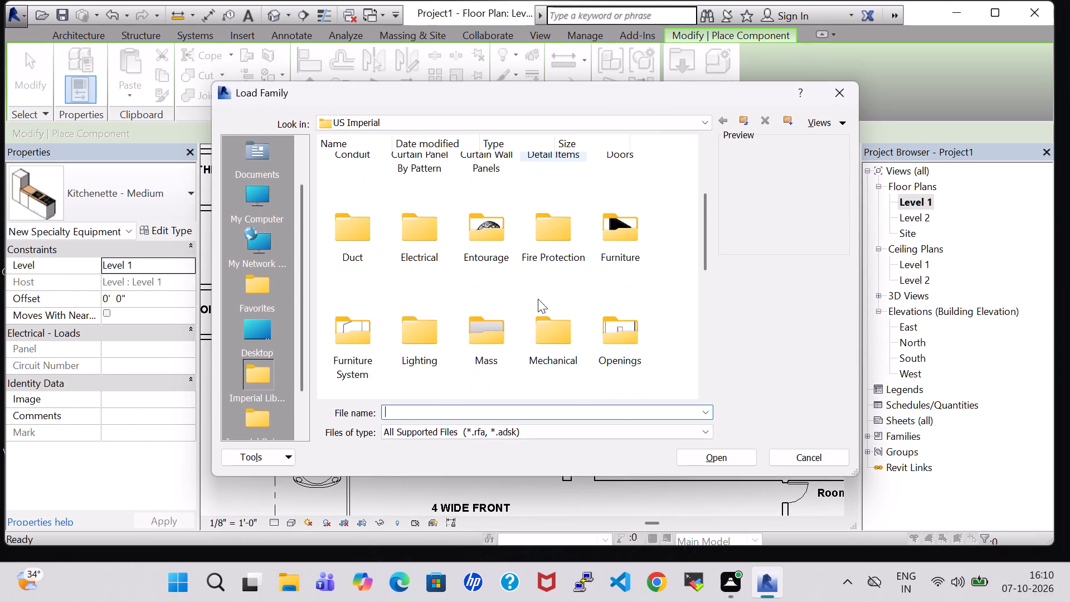
scroll(484, 288, down, 3)
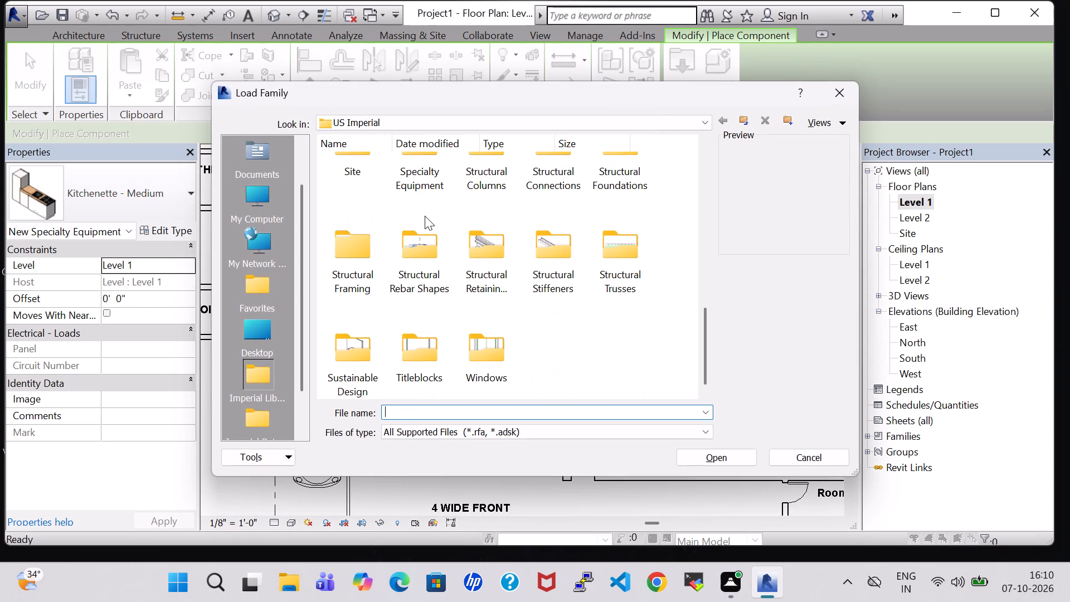
double_click(428, 187)
double_click(420, 188)
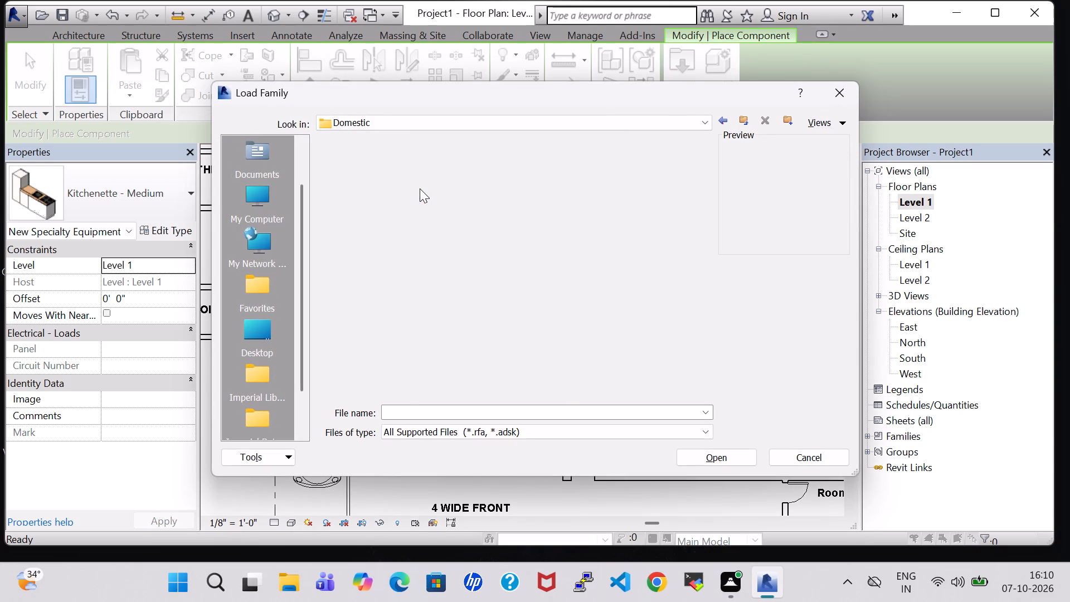
scroll(555, 295, down, 1)
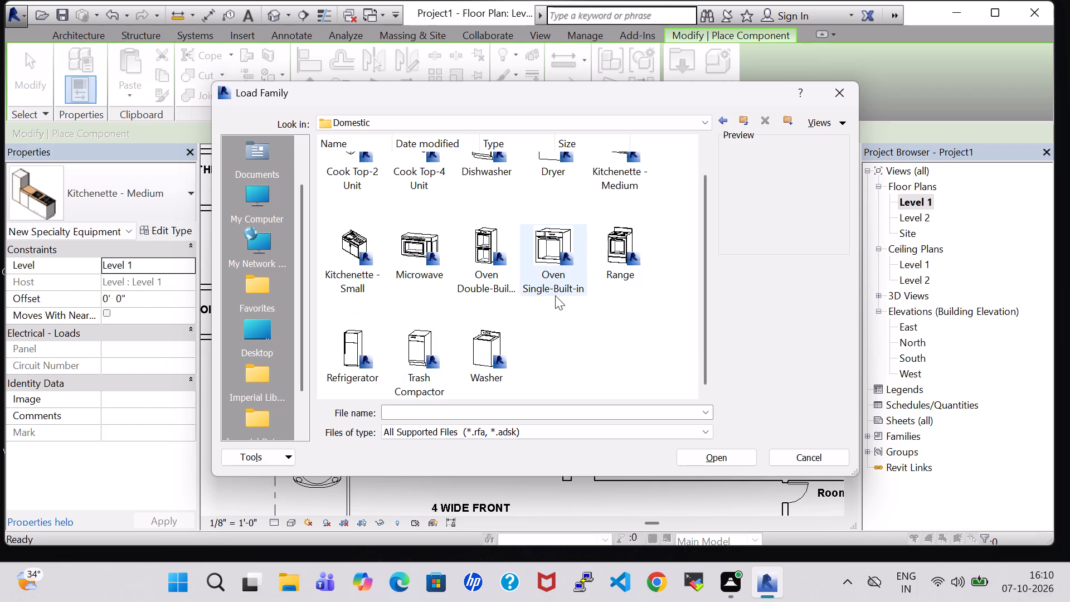
scroll(640, 233, up, 1)
click(722, 118)
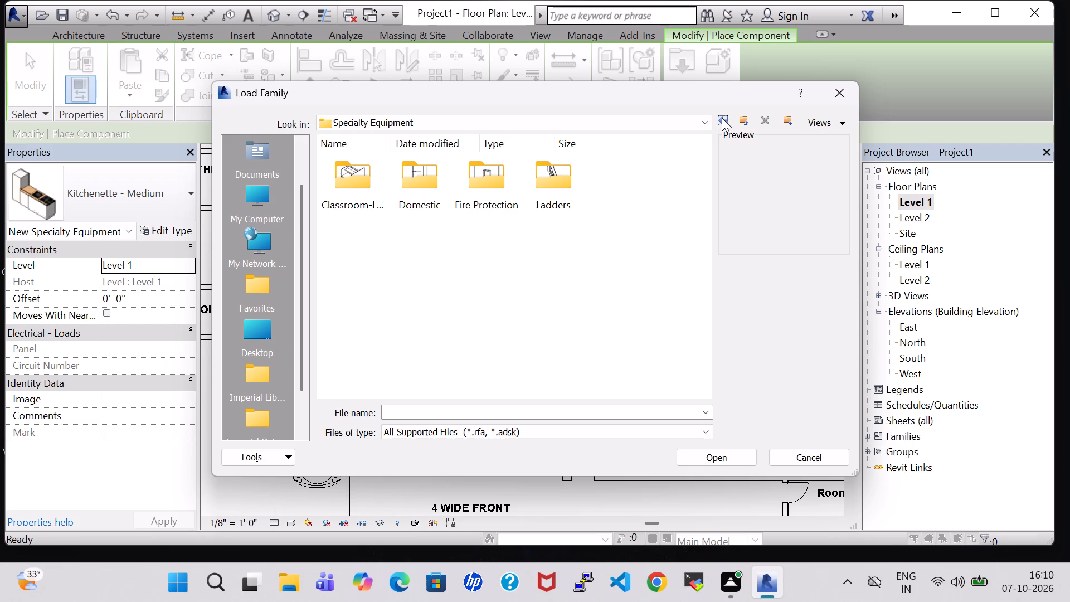
click(722, 118)
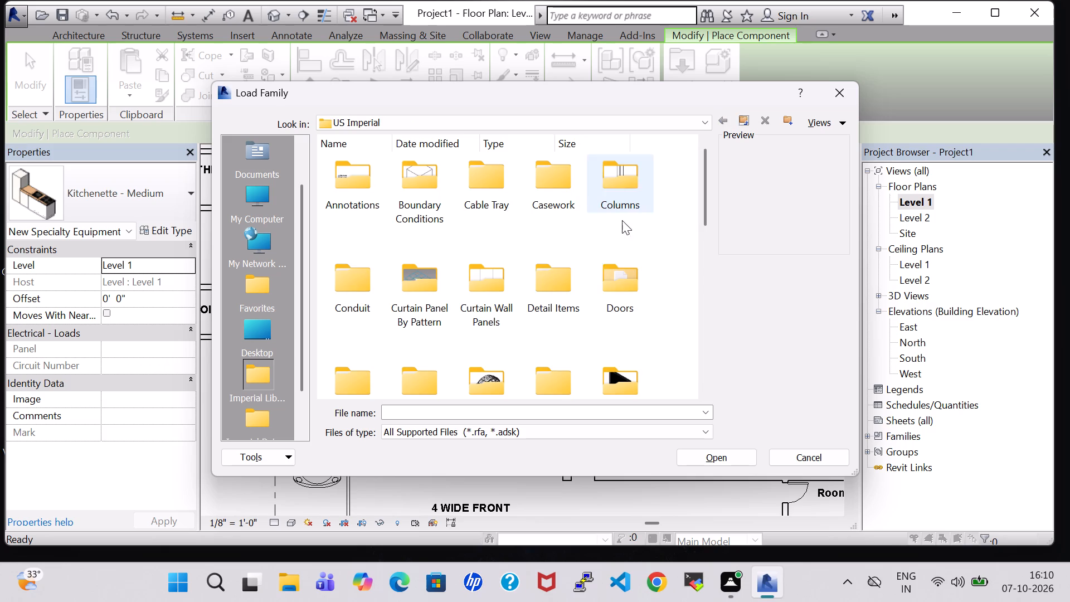
Examine the US Imperial library's Furniture folder, its Tables subfolder and the Furniture System folder for further families to load.
scroll(600, 267, up, 1)
scroll(498, 308, up, 2)
scroll(594, 274, up, 2)
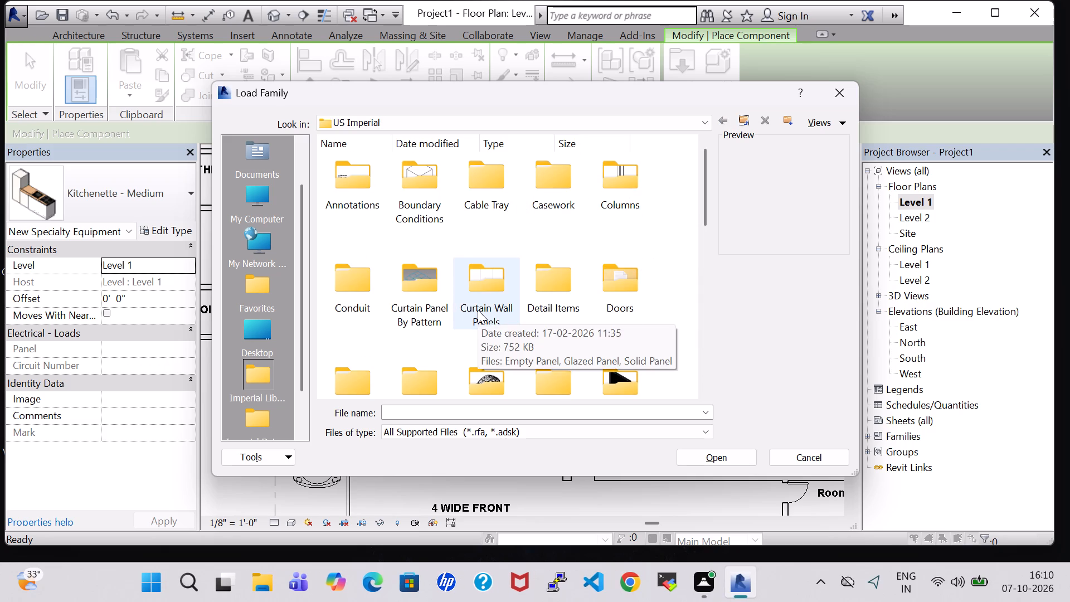
scroll(478, 310, down, 1)
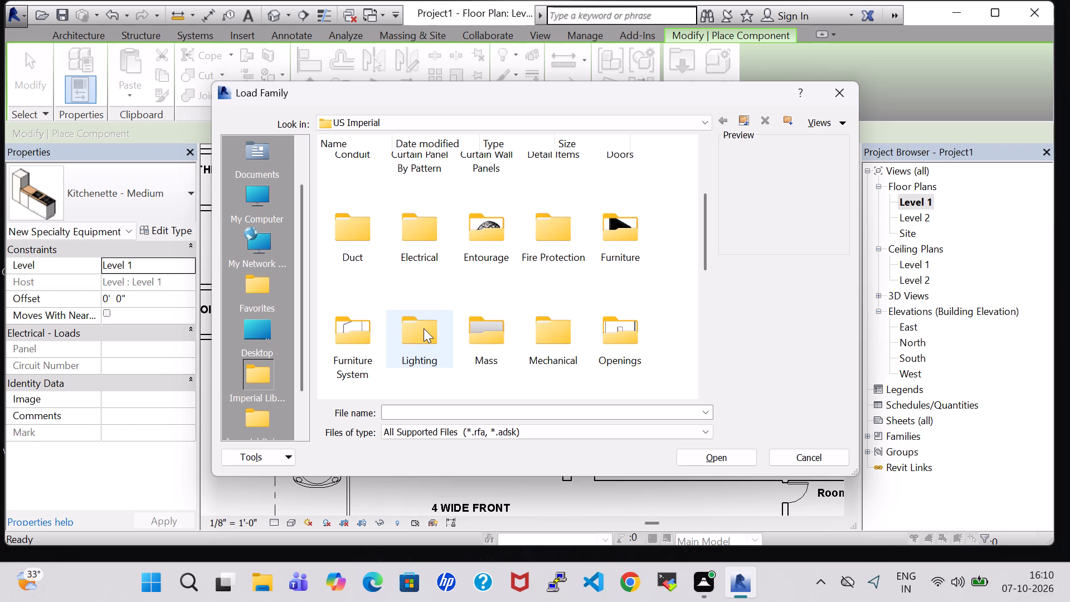
double_click(645, 246)
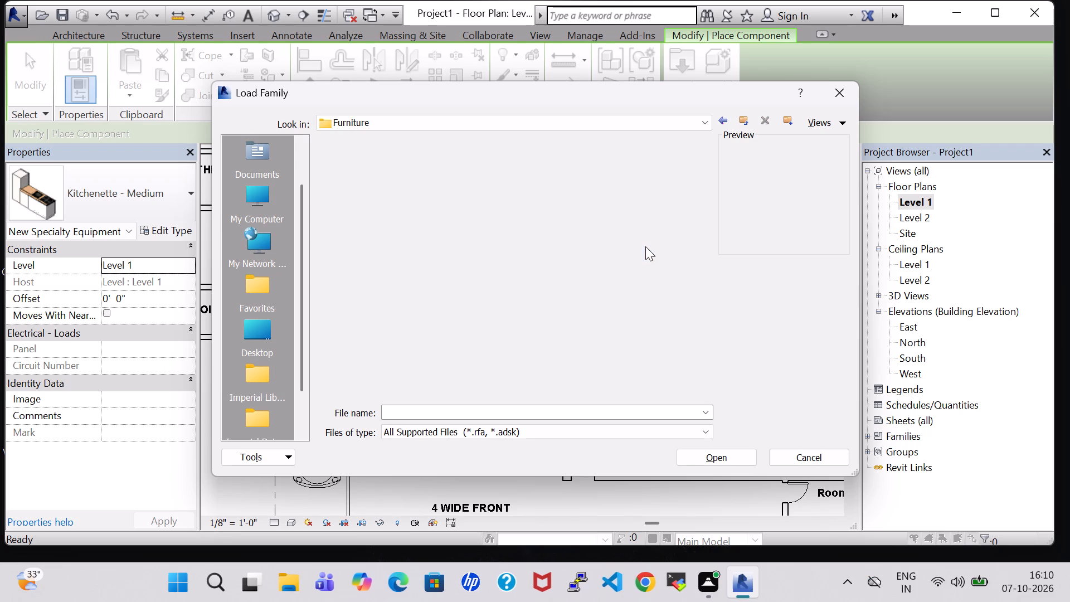
double_click(562, 158)
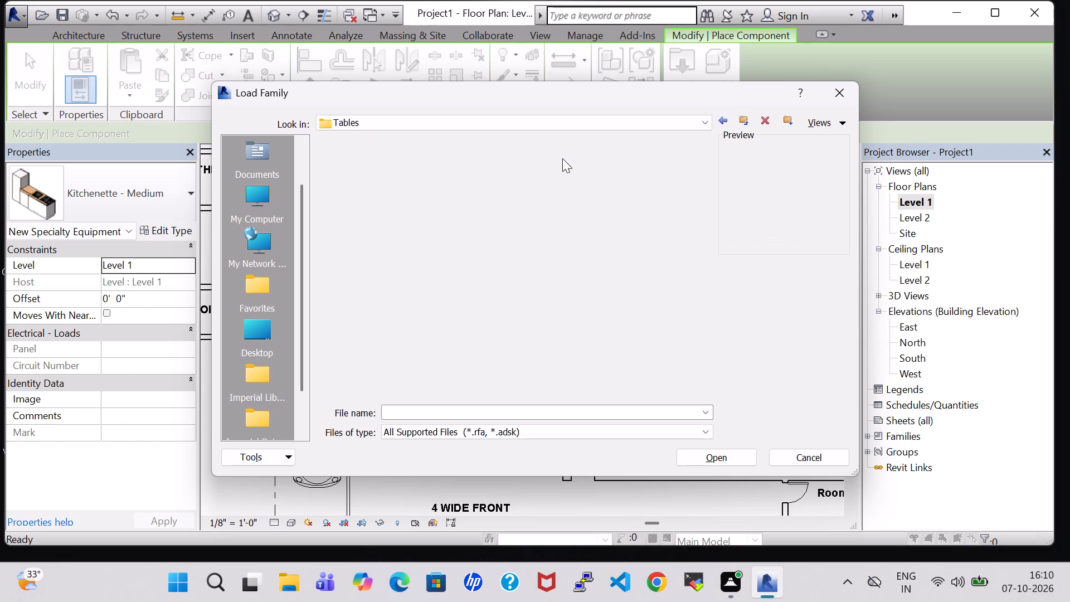
click(726, 120)
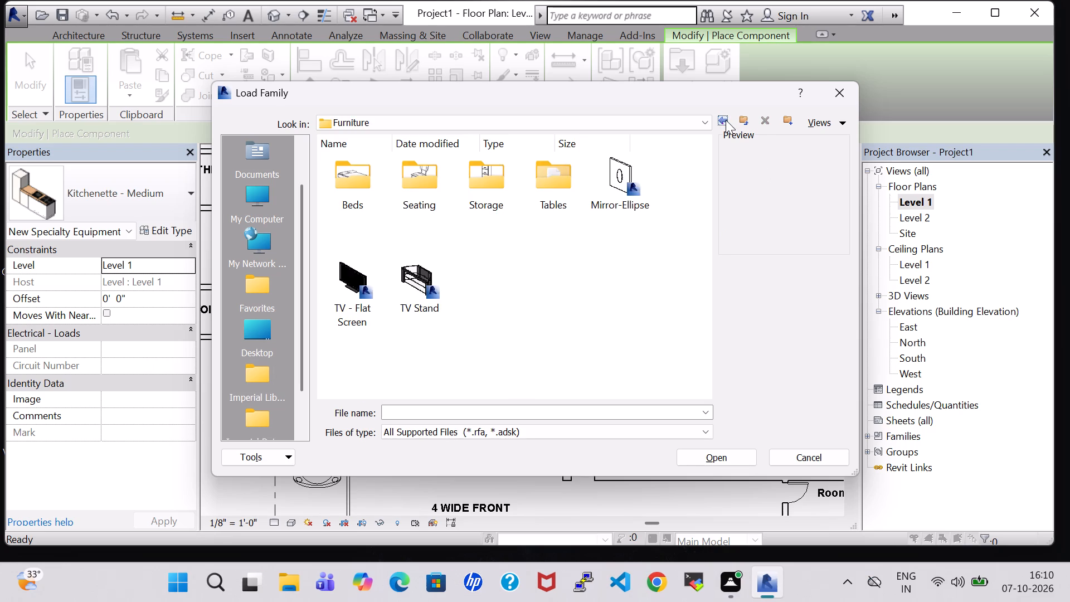
click(726, 120)
scroll(427, 310, down, 1)
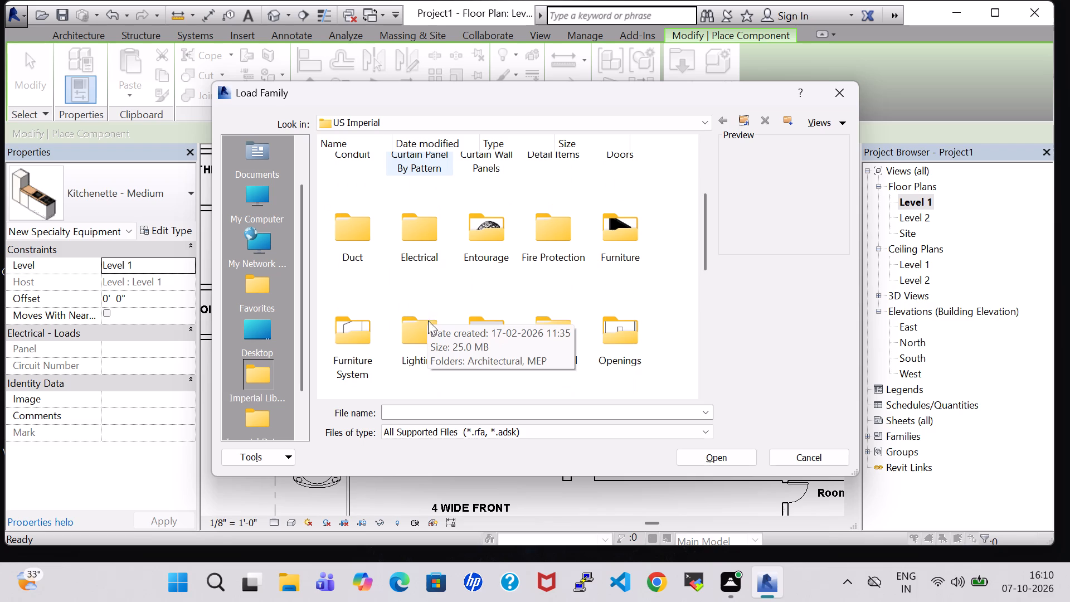
double_click(346, 351)
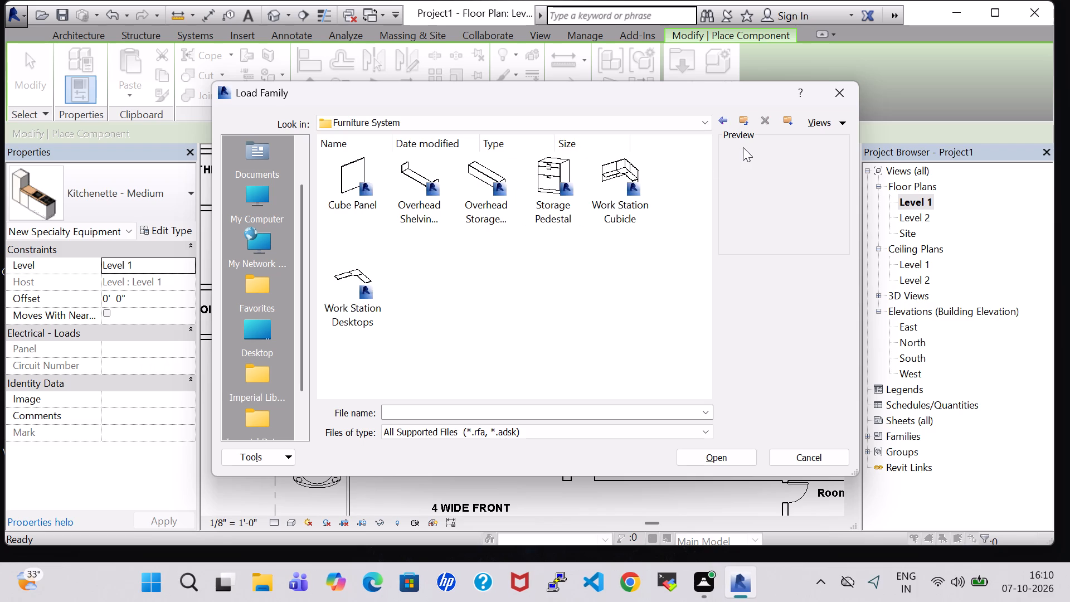
click(728, 116)
click(717, 122)
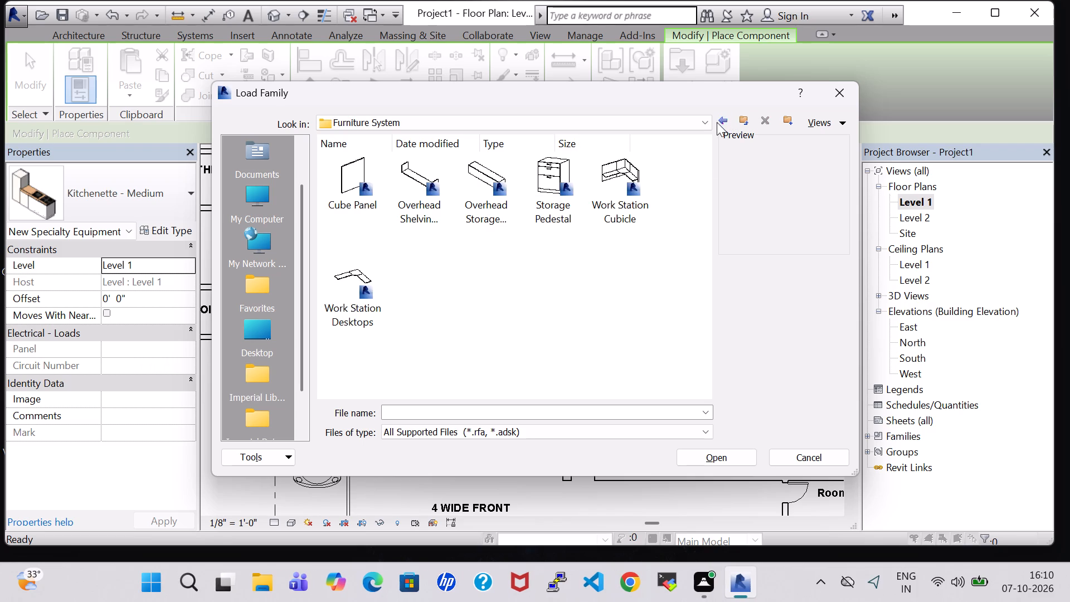
click(719, 122)
Examine the Specialty Equipment folder and its Classroom-Library families in the US Imperial library.
scroll(435, 341, down, 1)
scroll(424, 256, down, 1)
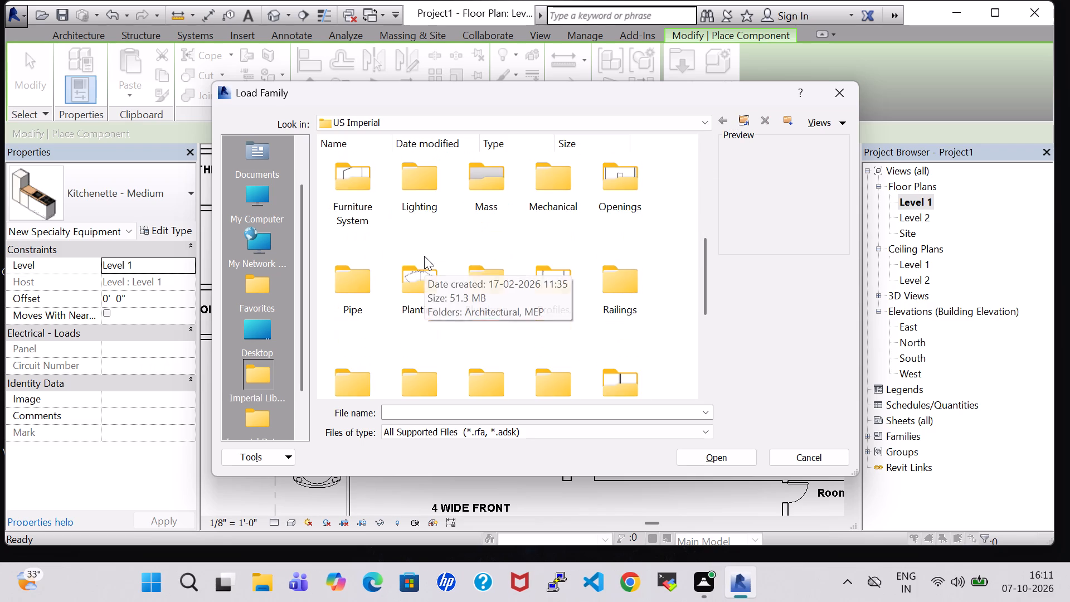
scroll(396, 276, down, 1)
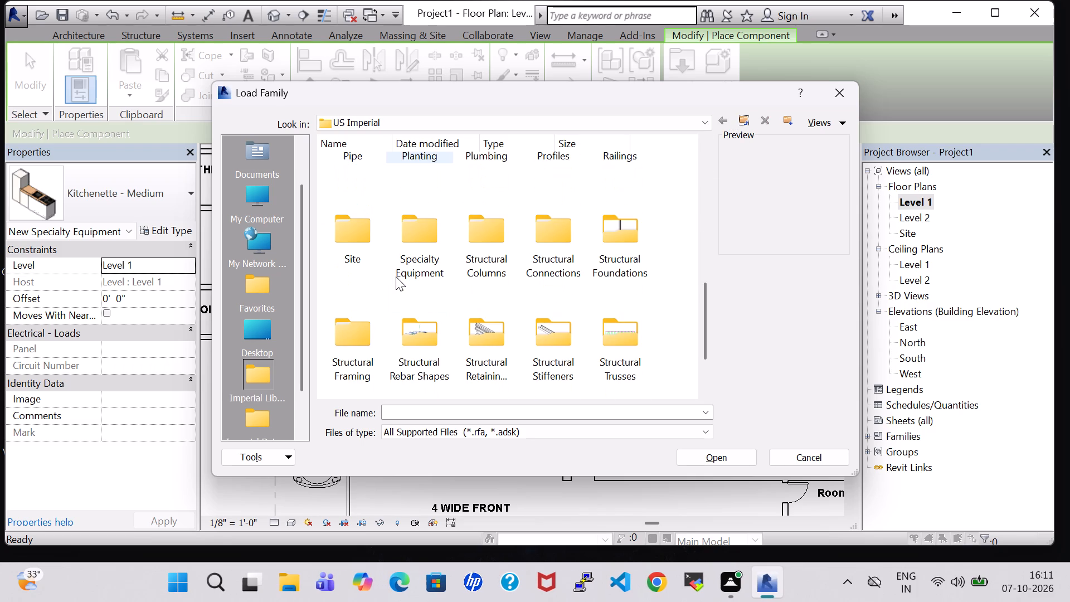
double_click(414, 256)
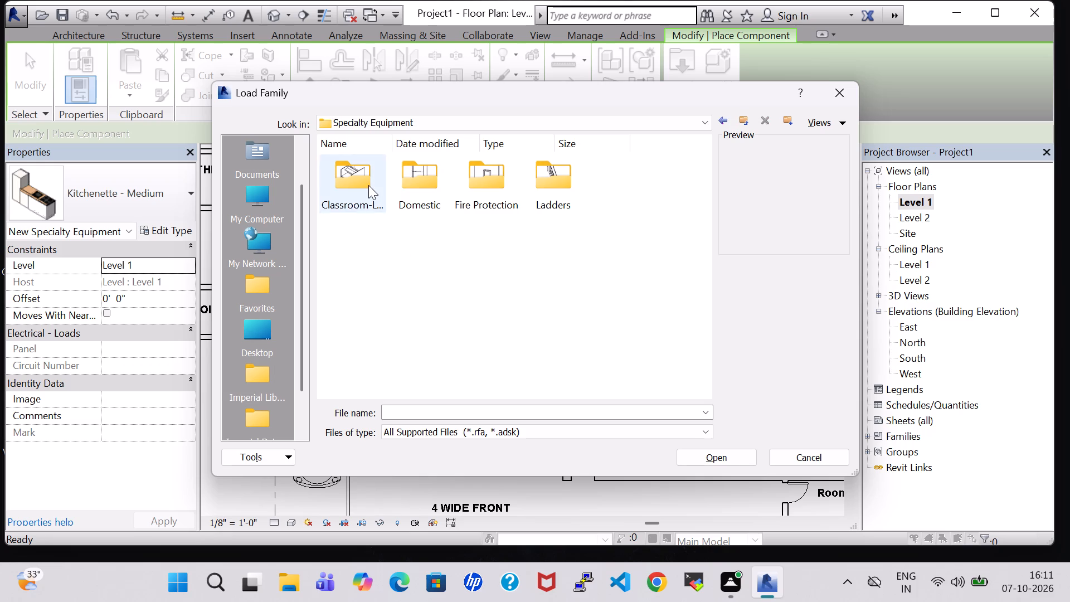
double_click(368, 185)
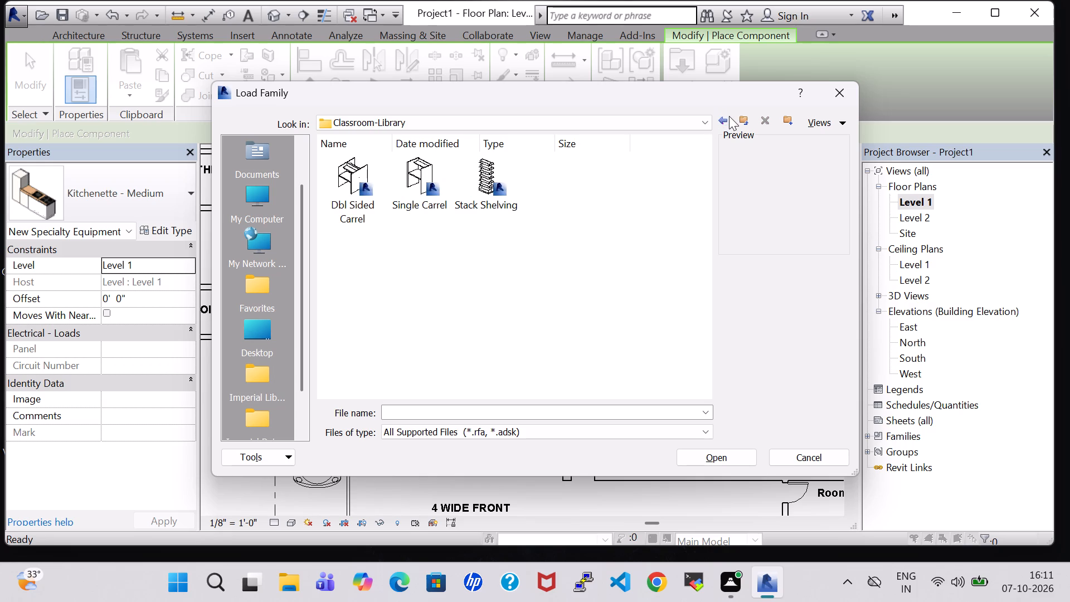
click(722, 119)
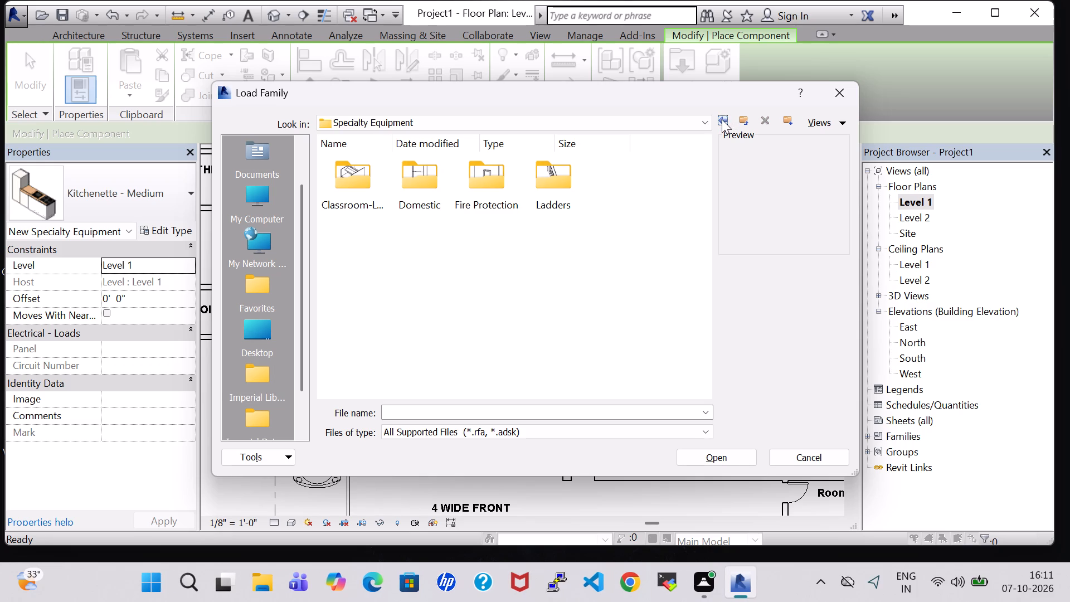
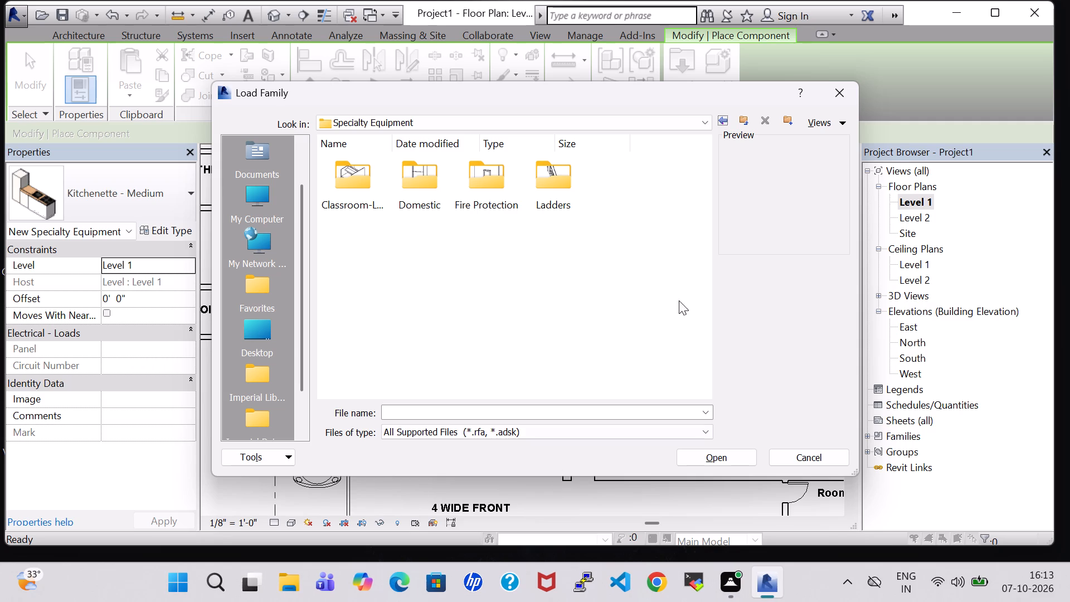
Examine the Specialty Equipment folder, its Domestic families and the other US Imperial library folders for further components to load.
double_click(415, 192)
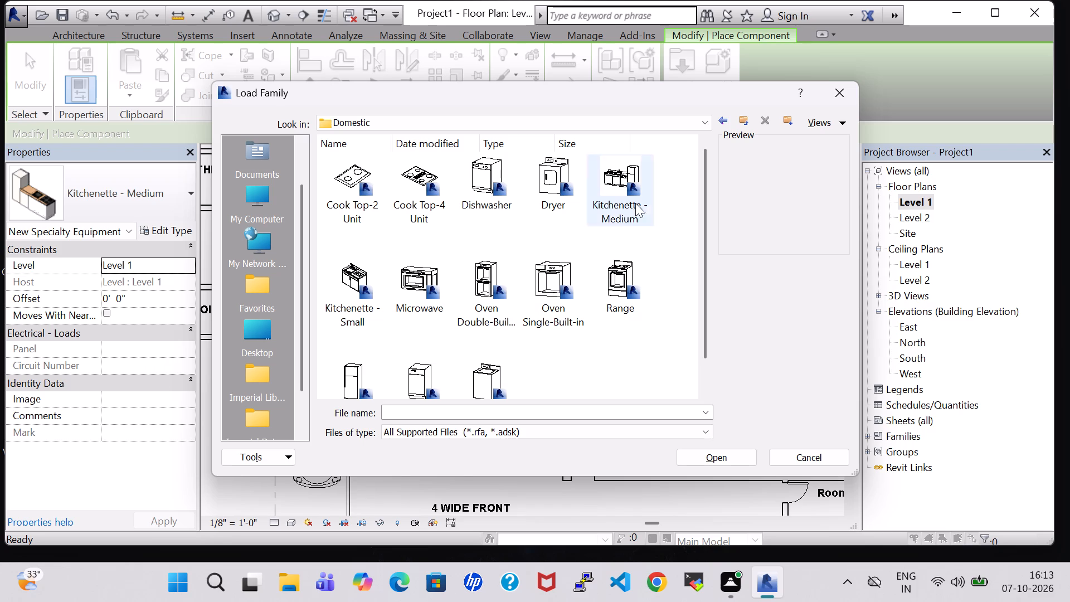
click(718, 121)
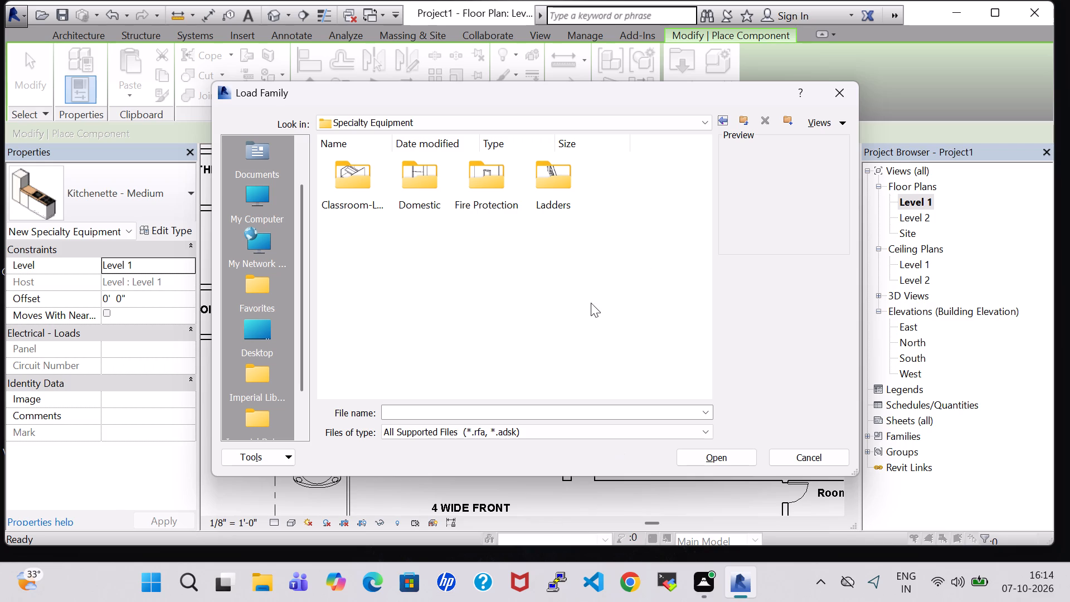
click(726, 122)
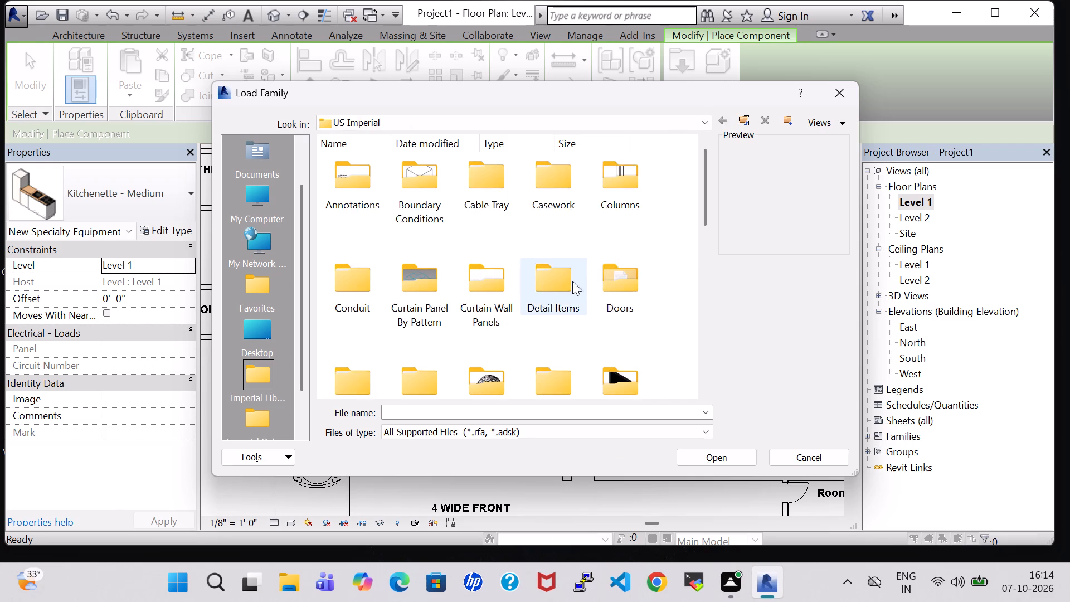
scroll(565, 281, down, 2)
scroll(507, 332, down, 1)
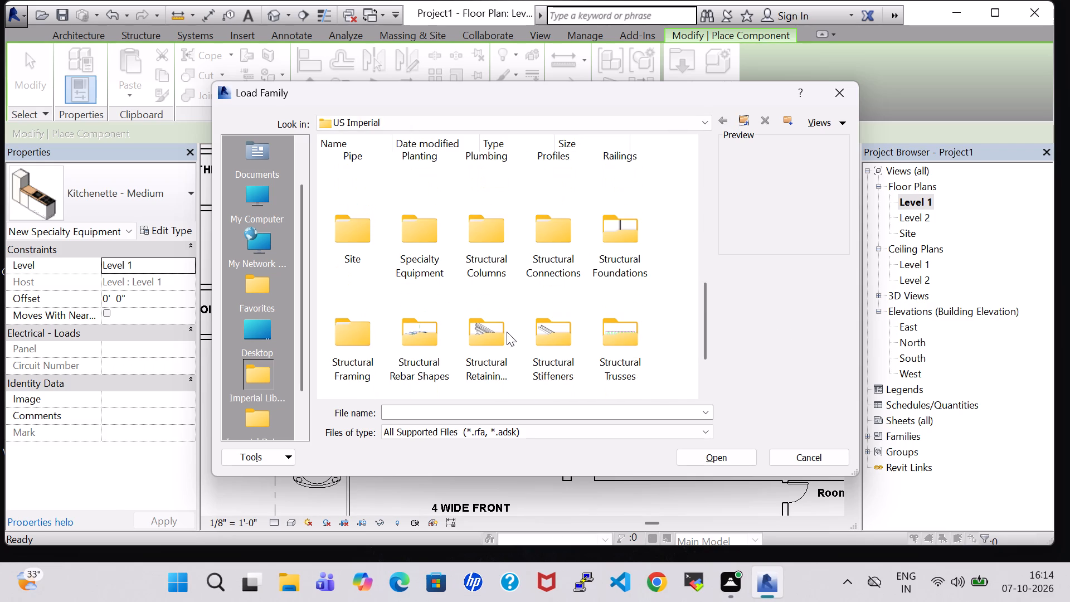
double_click(433, 248)
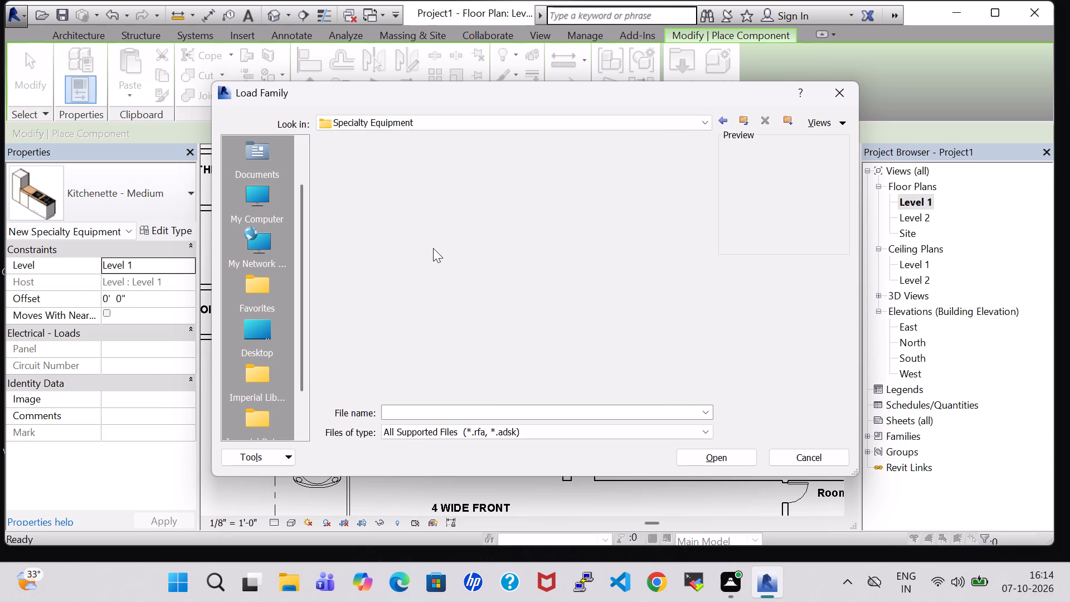
click(721, 123)
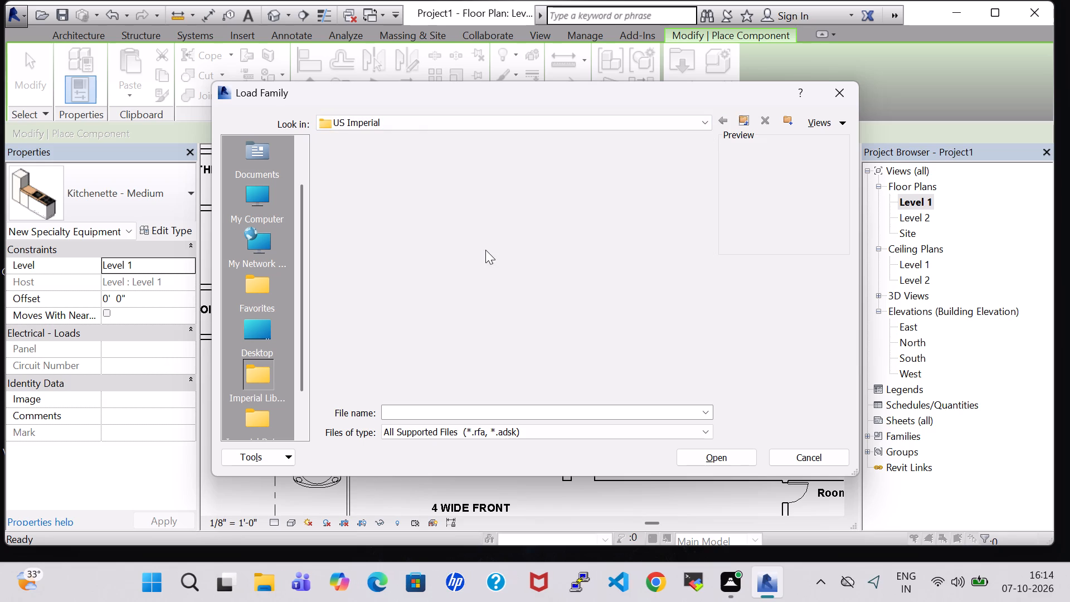
scroll(485, 250, down, 4)
double_click(419, 187)
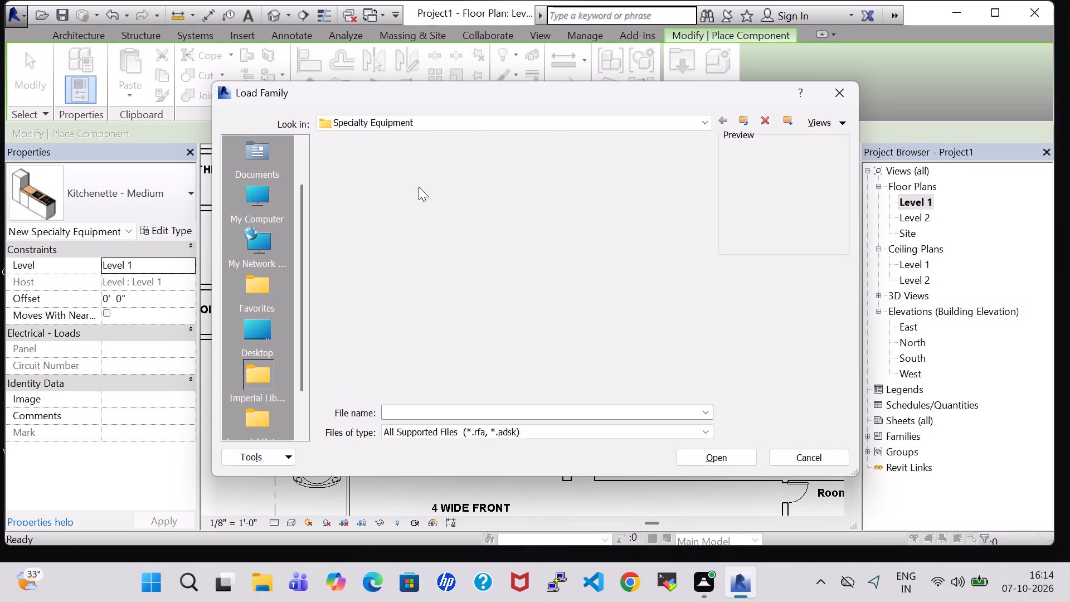
double_click(418, 190)
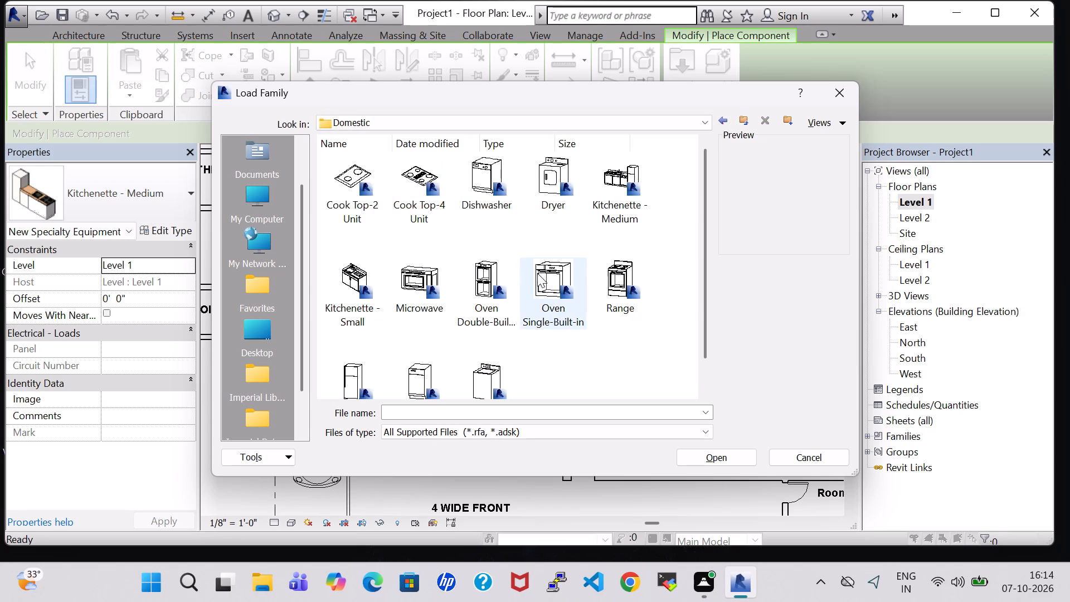
scroll(537, 273, down, 1)
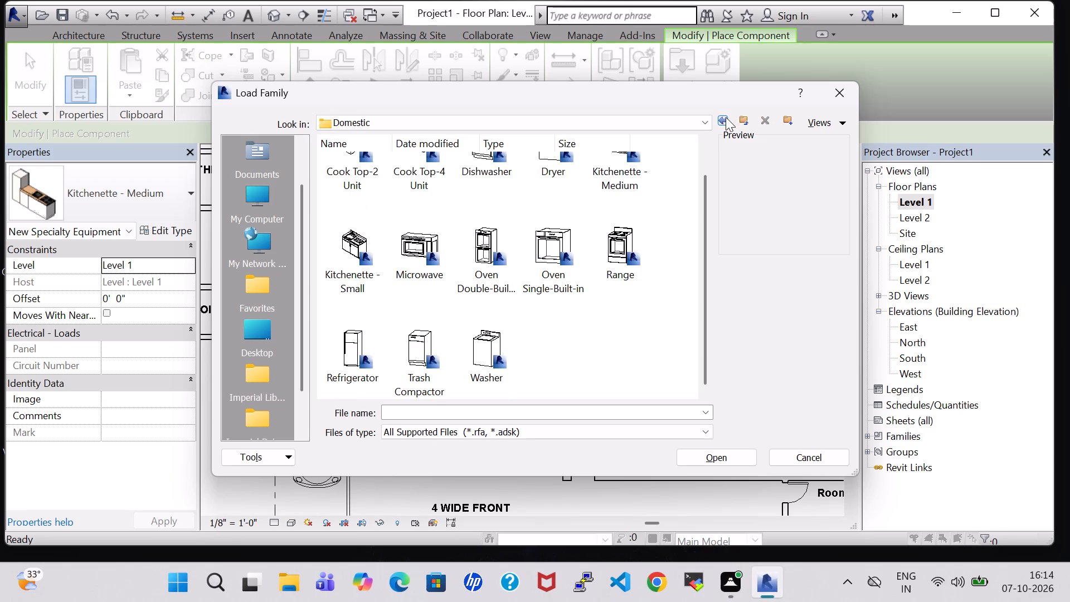
click(726, 118)
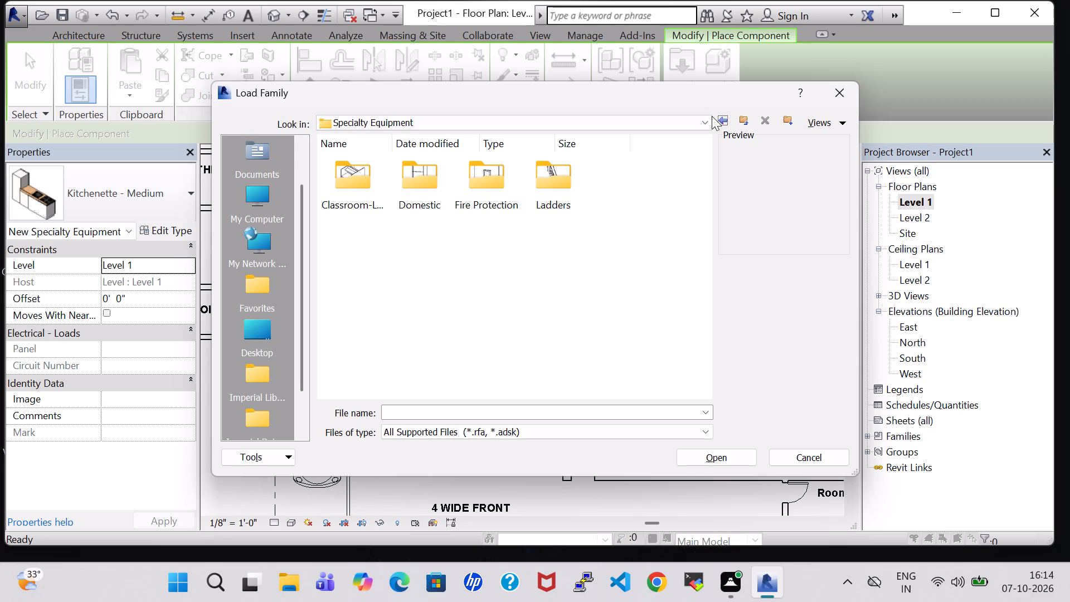
click(721, 120)
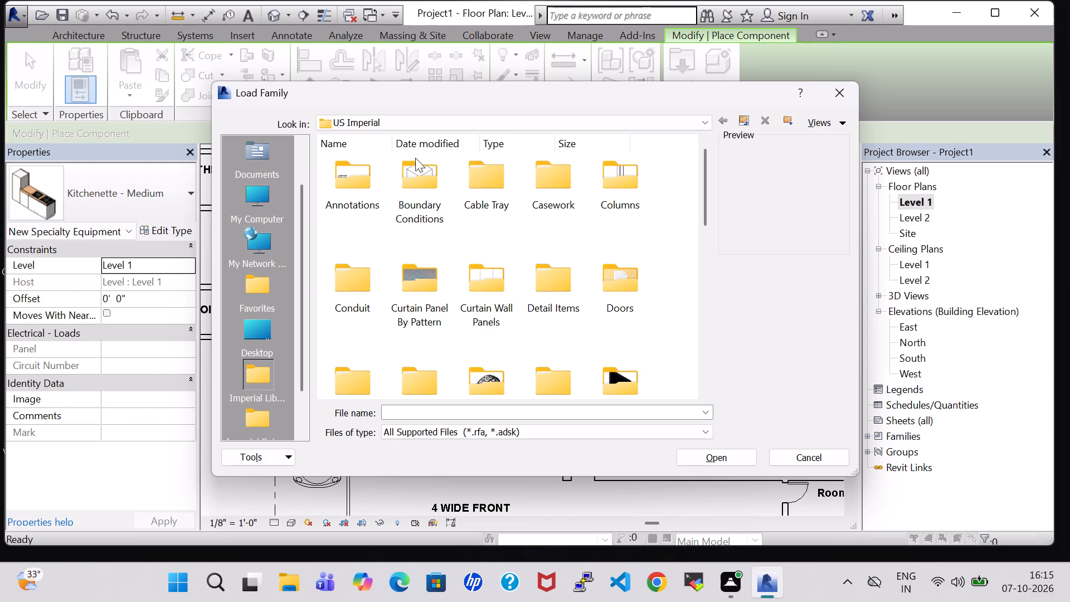
click(538, 234)
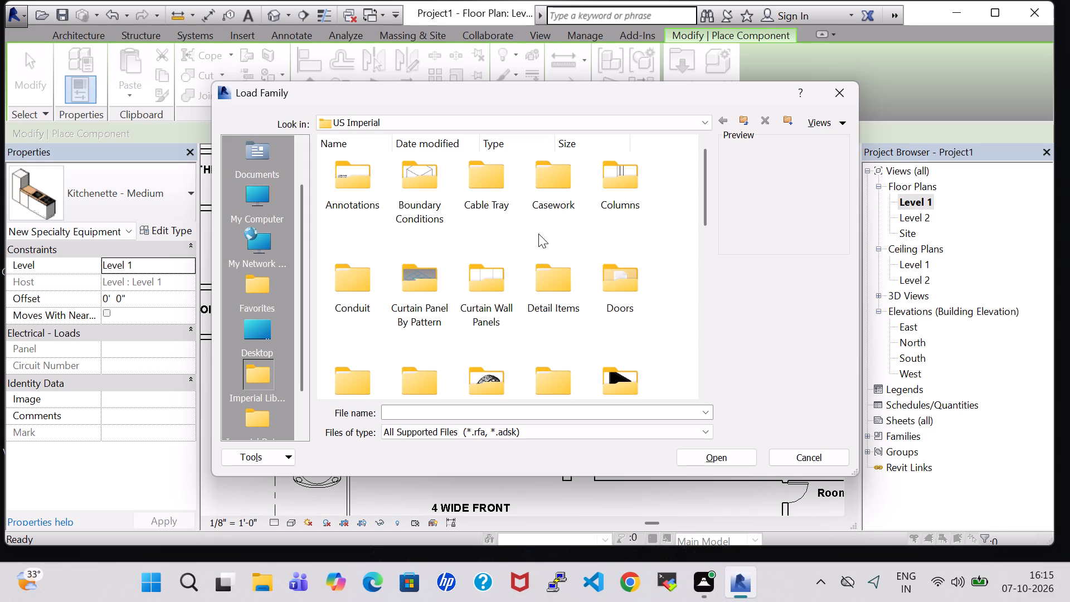
scroll(479, 232, down, 1)
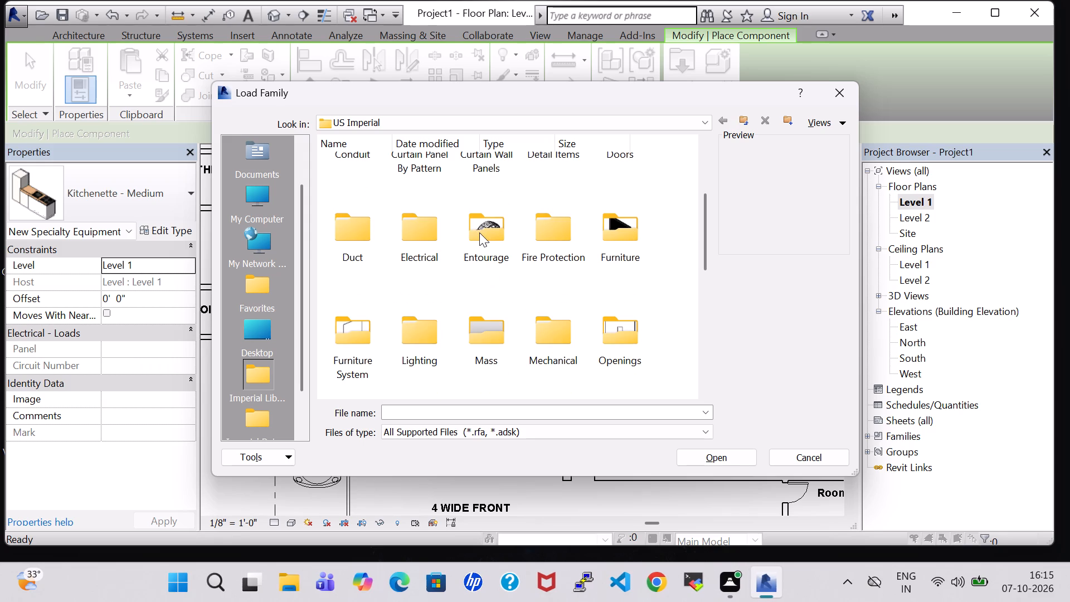
click(849, 94)
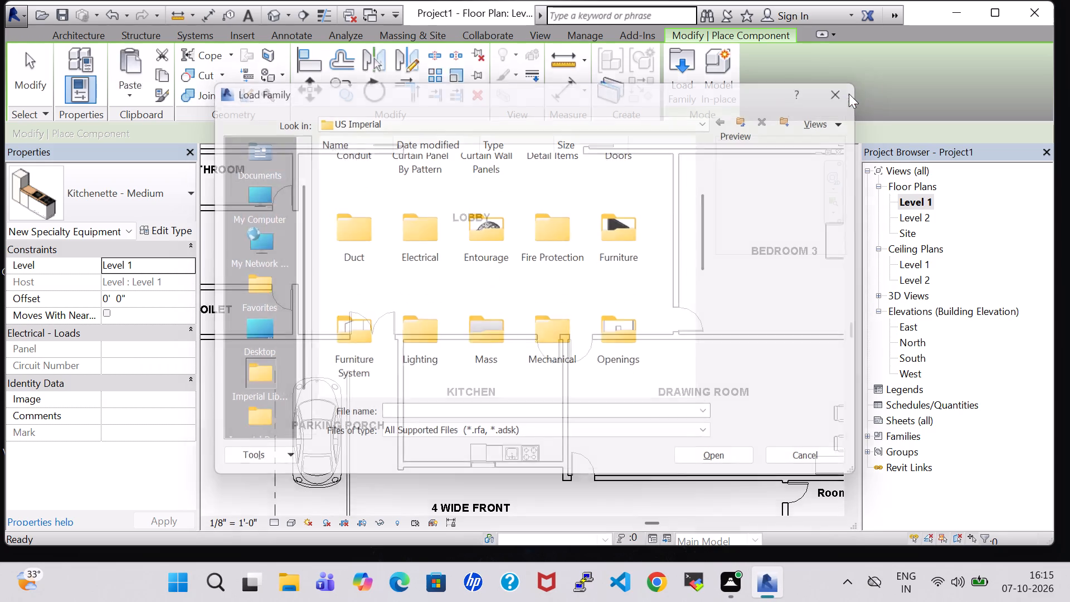
key(Escape)
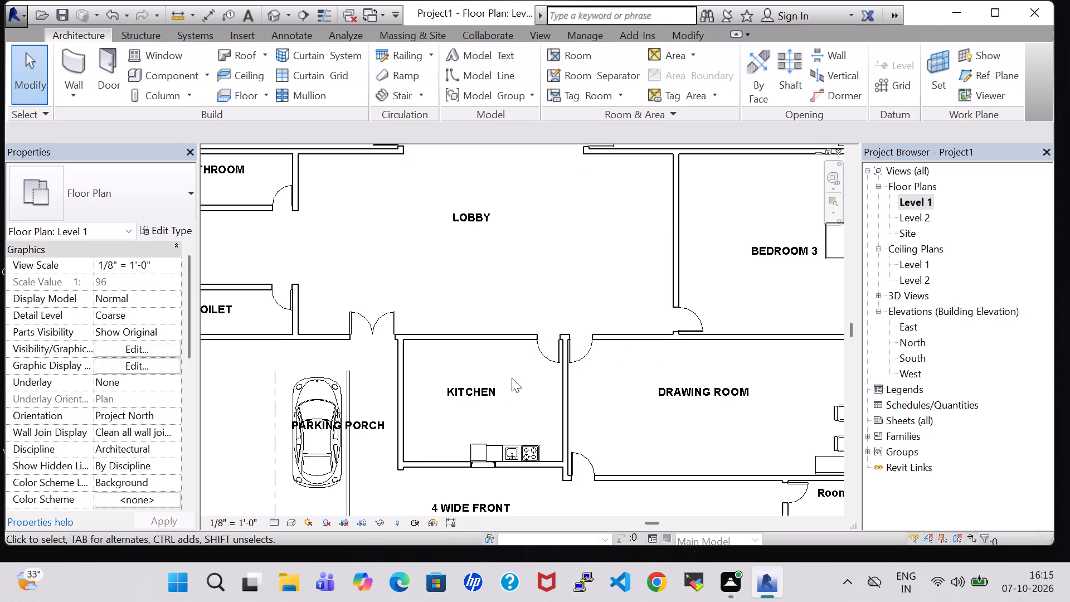
Load the Sink Kitchen-Triple family from the US Imperial library's Plumbing, Architectural, Fixtures, Sinks folder for component placement.
click(164, 76)
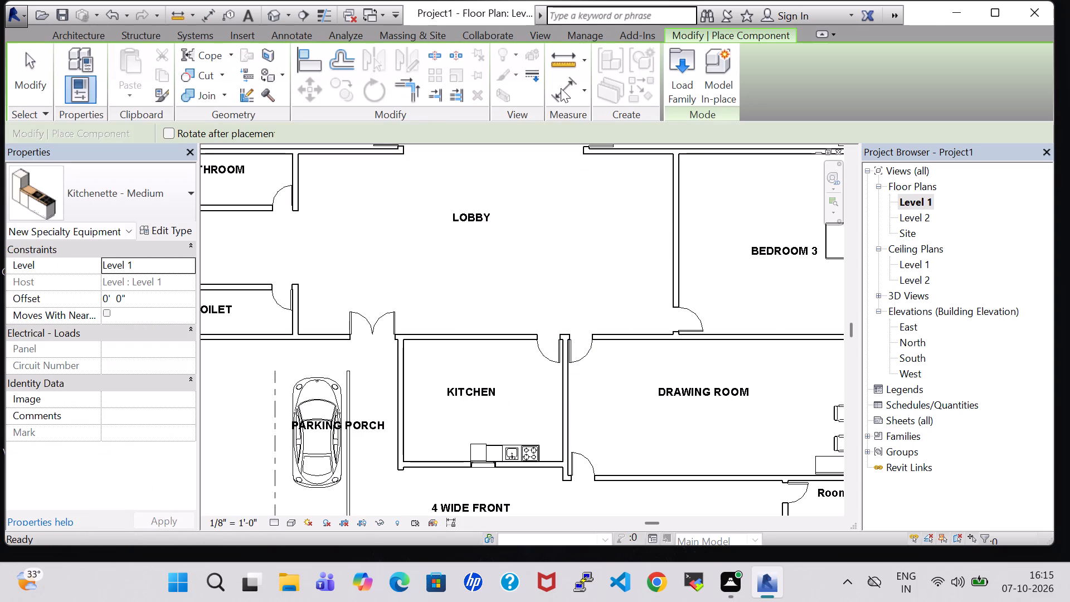
click(669, 79)
click(608, 342)
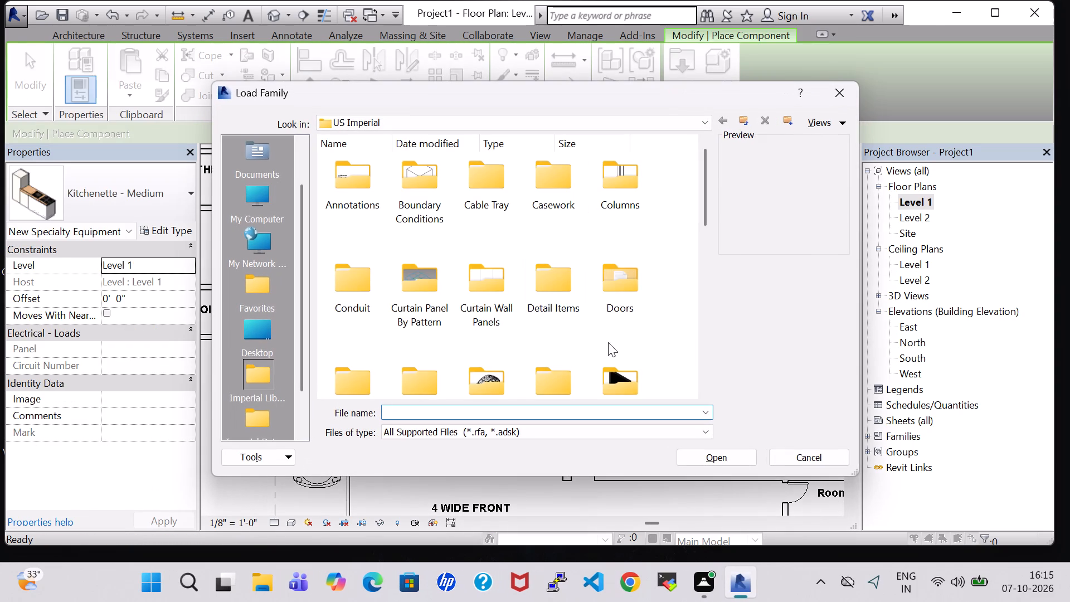
key(p)
double_click(476, 173)
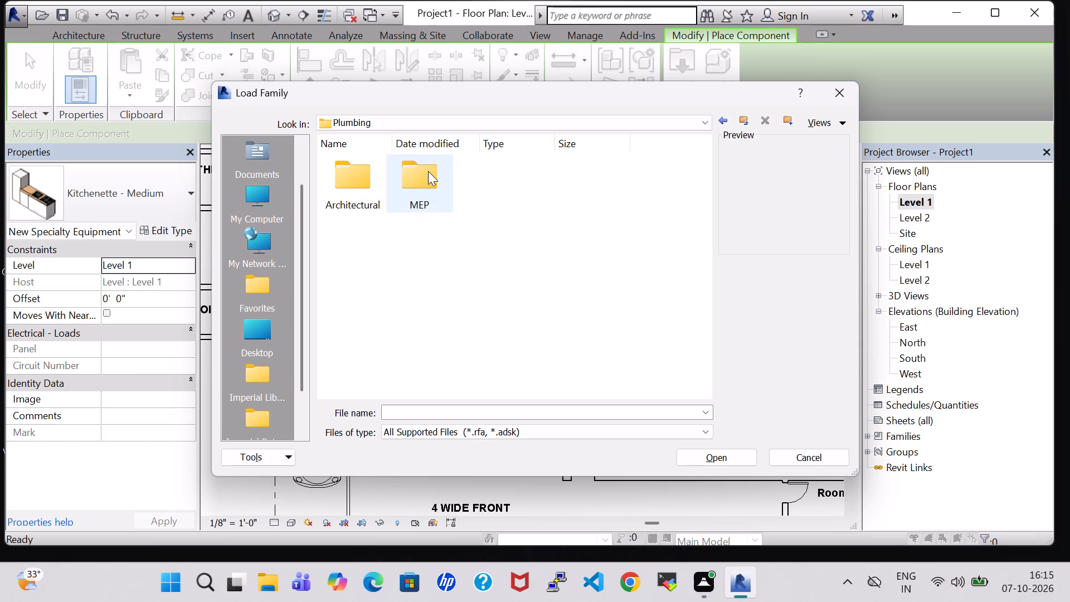
click(428, 171)
double_click(357, 199)
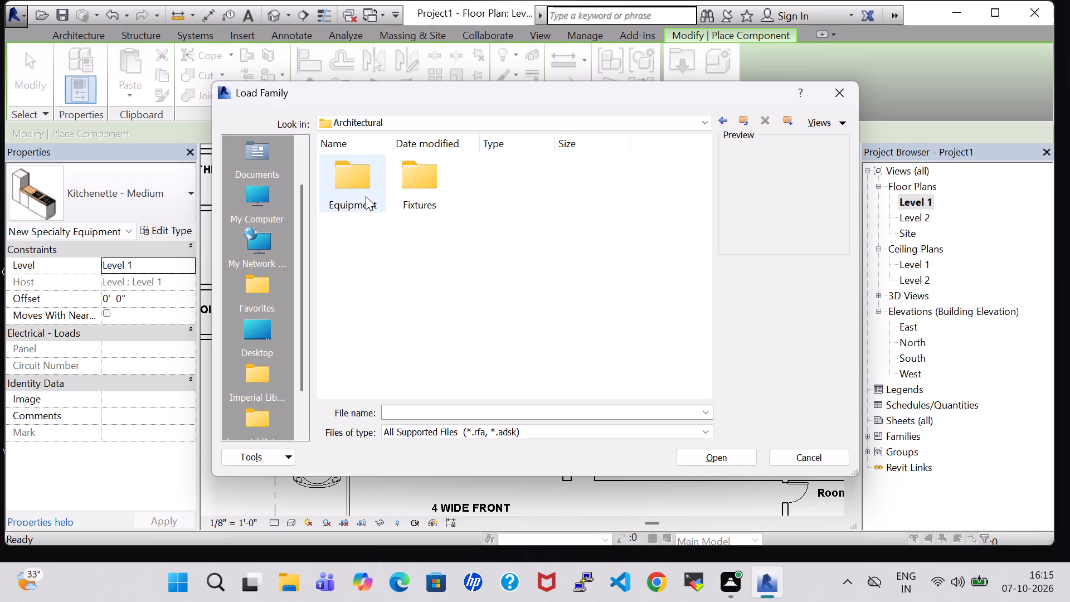
double_click(415, 182)
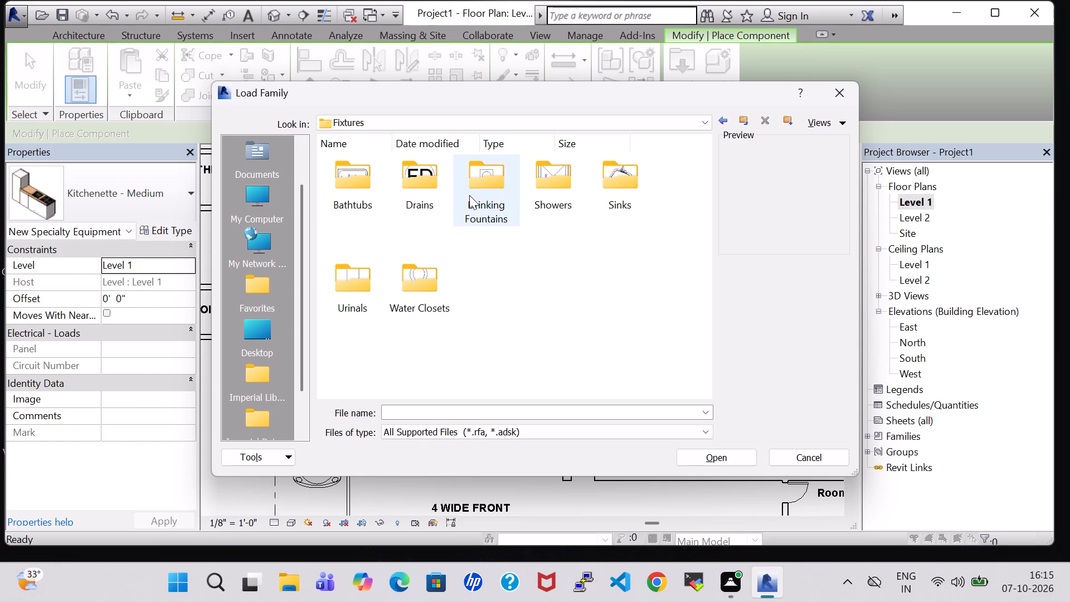
double_click(615, 182)
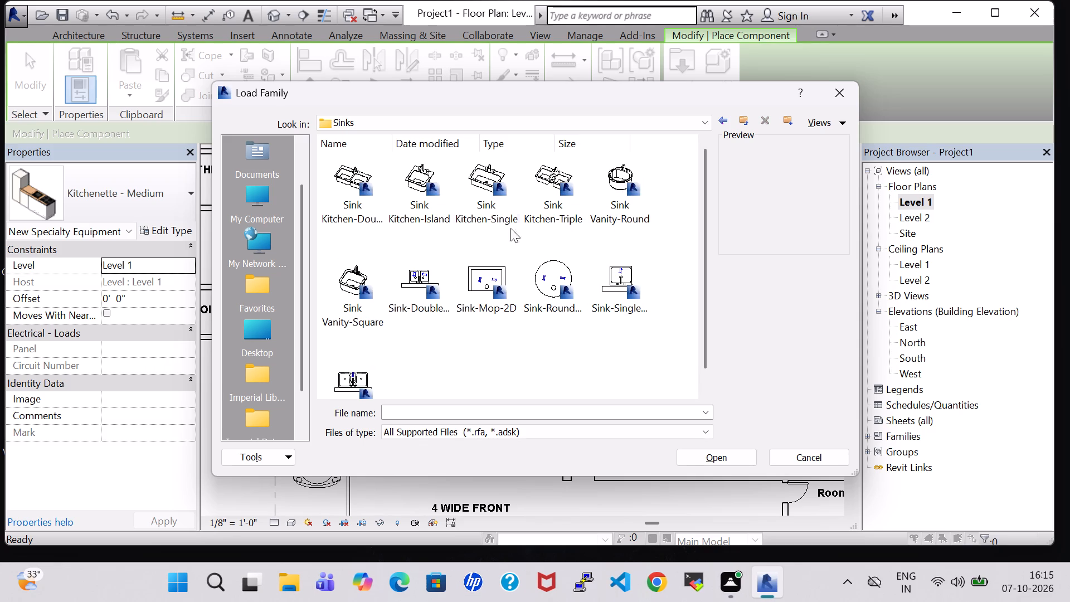
click(542, 205)
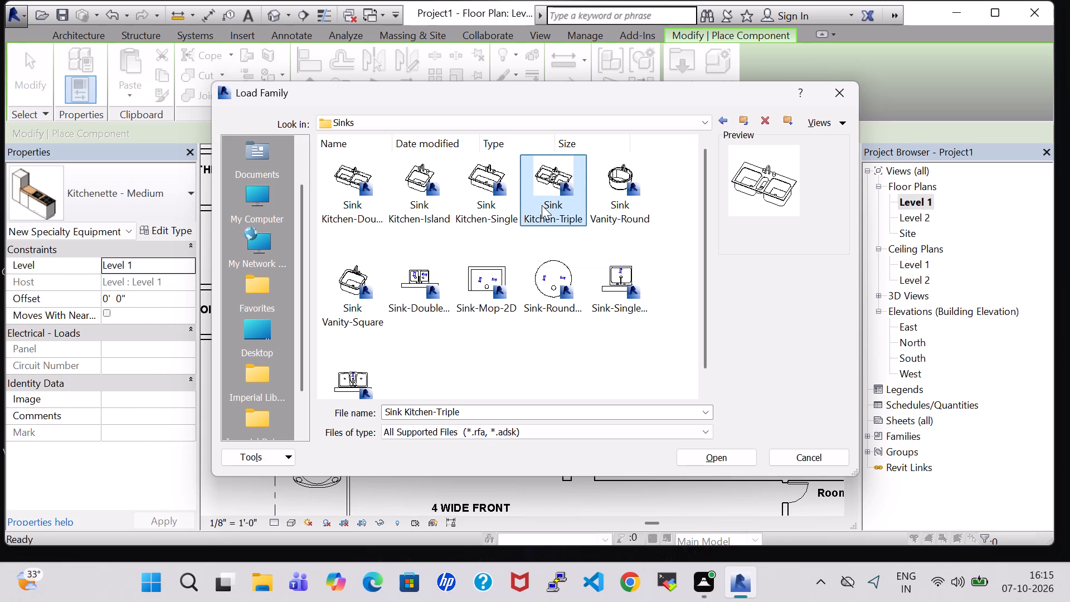
click(495, 197)
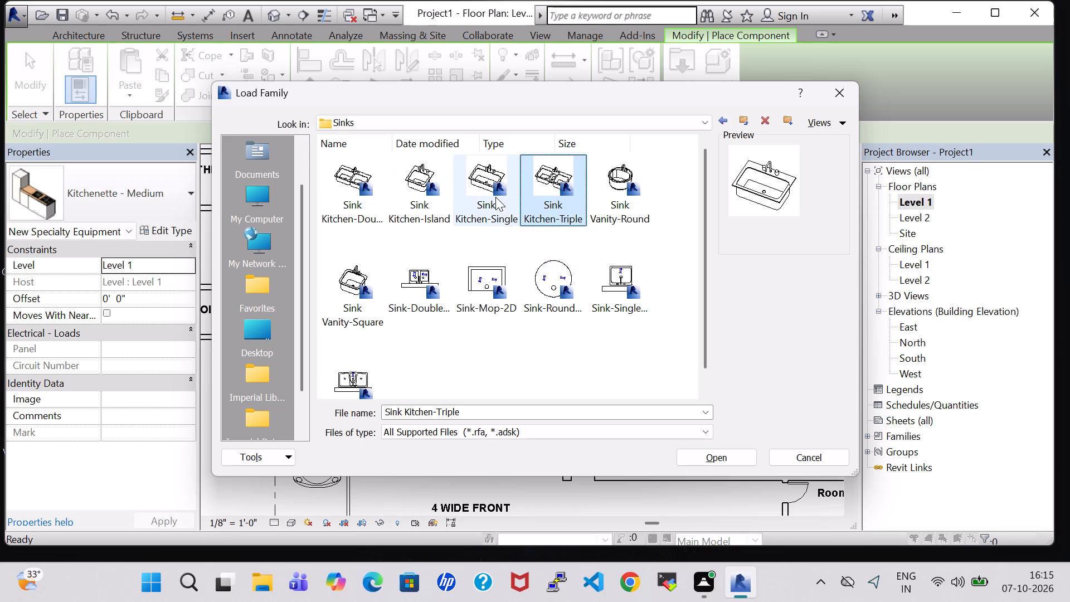
click(552, 209)
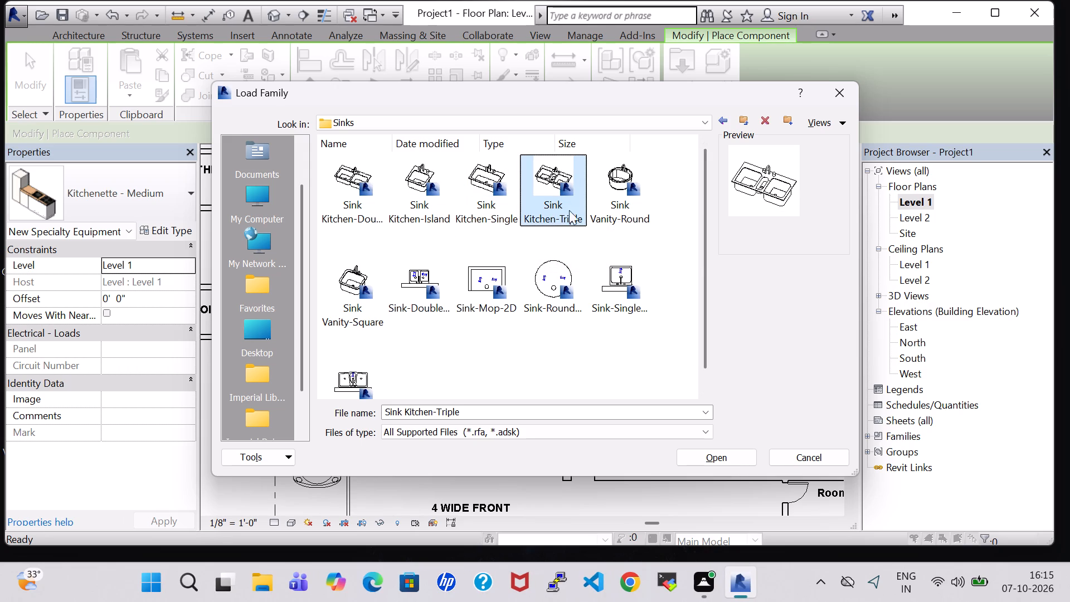
click(441, 268)
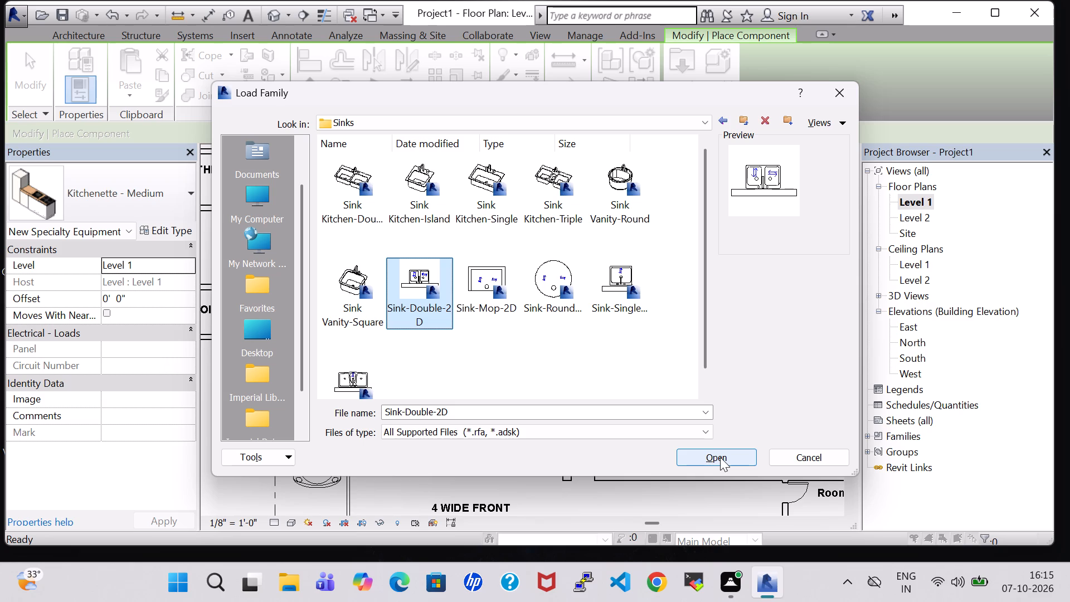
click(563, 170)
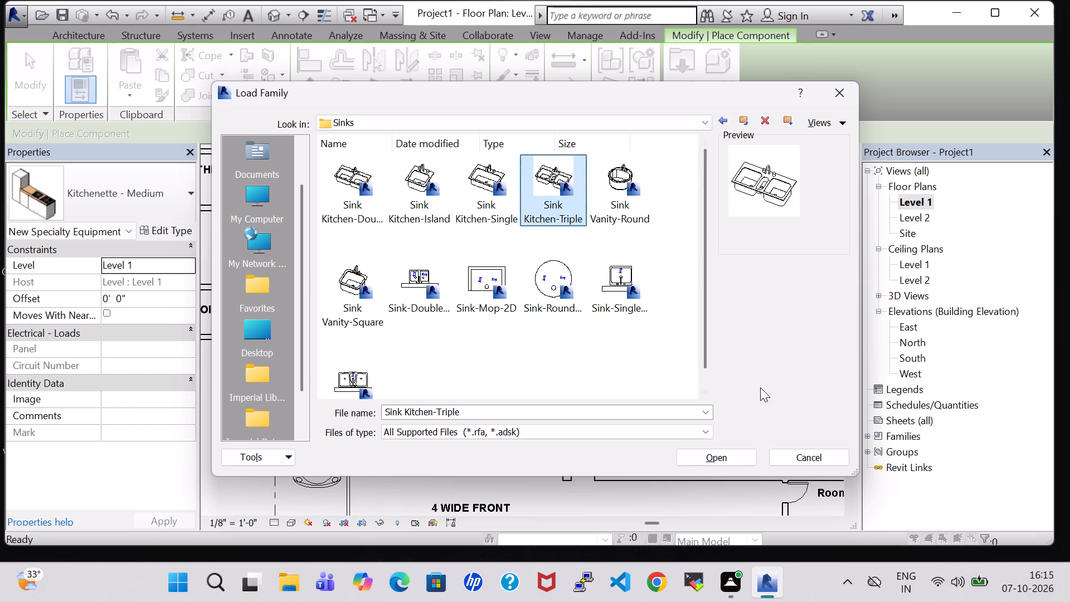
click(731, 457)
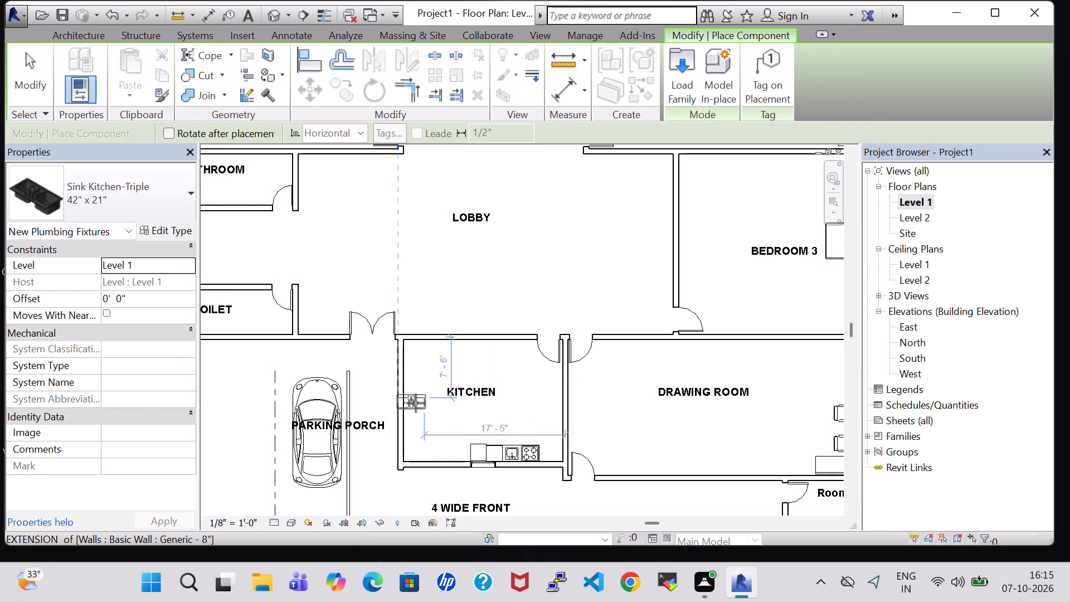
Place one 42" x 21" Sink Kitchen-Triple, rotated 90 degrees, against the KITCHEN's parking porch wall, about 6'-10" from the lobby wall.
key(space)
scroll(422, 405, up, 5)
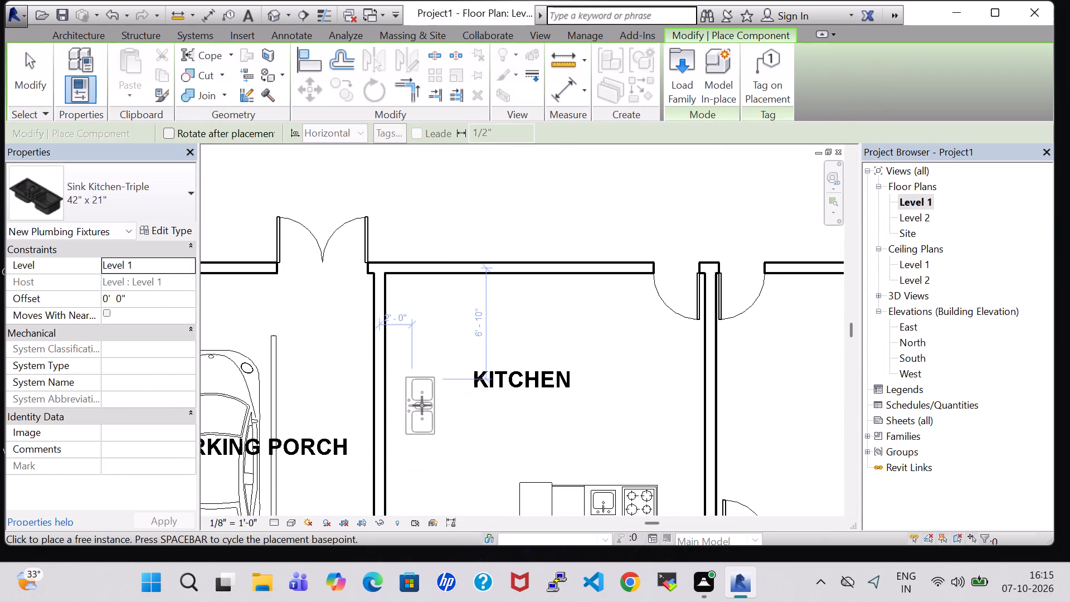
click(403, 405)
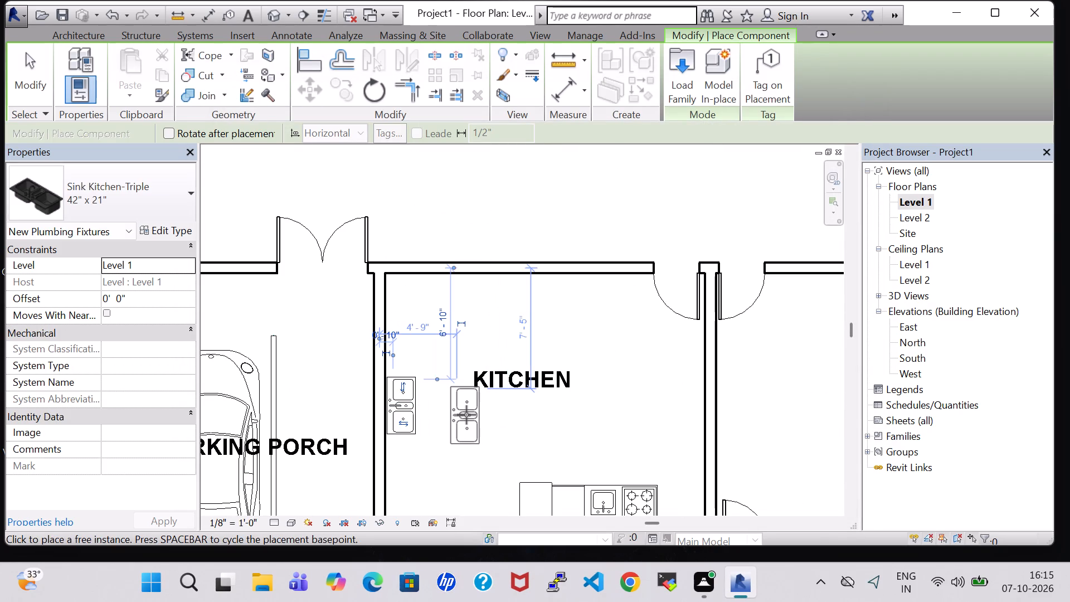
key(Escape)
key(Escape)
Examine the Level 1 floor plan's rooms and placed components, from the bedrooms and lobby to the kitchen and front lawn.
scroll(505, 377, down, 6)
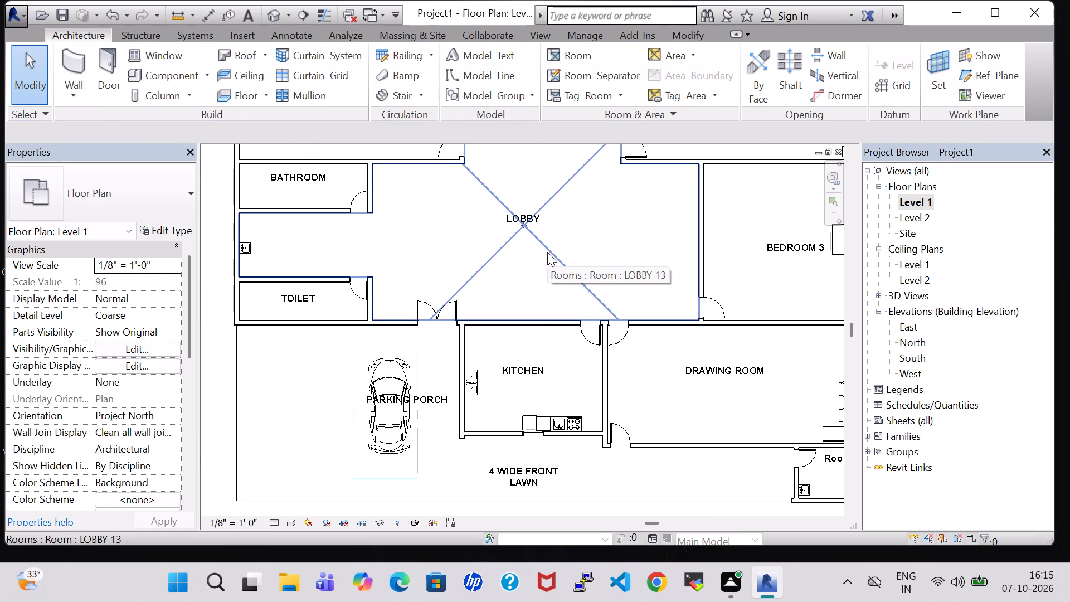
scroll(533, 192, down, 2)
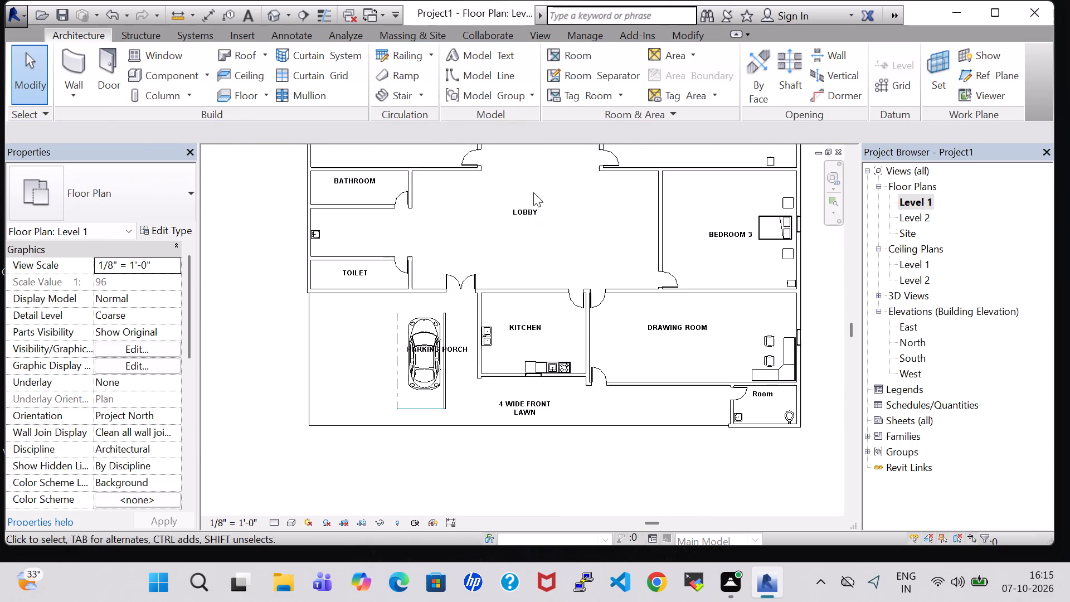
middle_drag(595, 222, 591, 239)
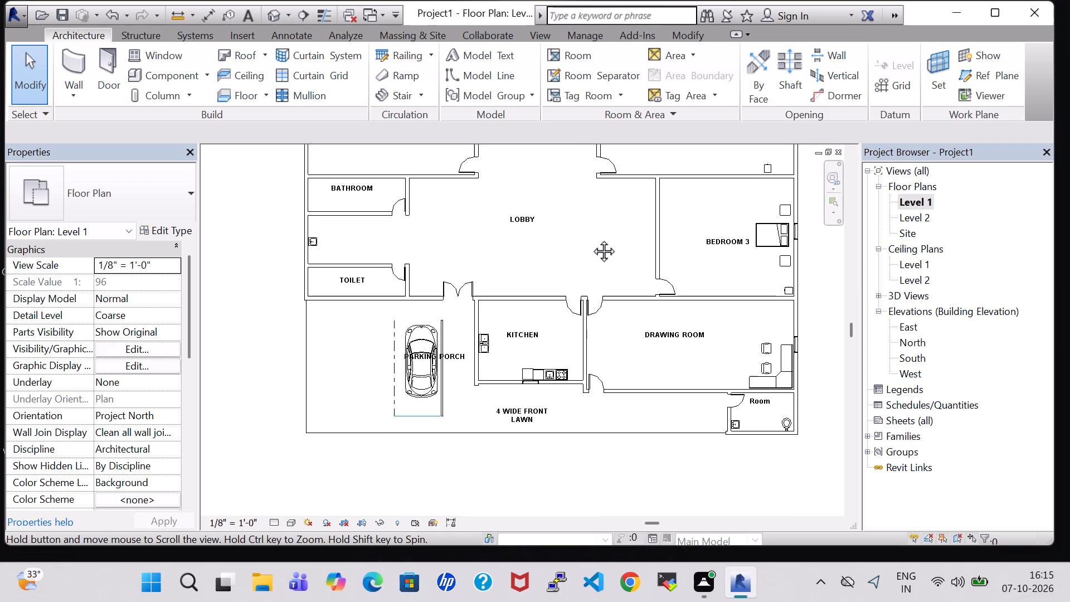
middle_drag(591, 239, 602, 366)
scroll(599, 314, down, 2)
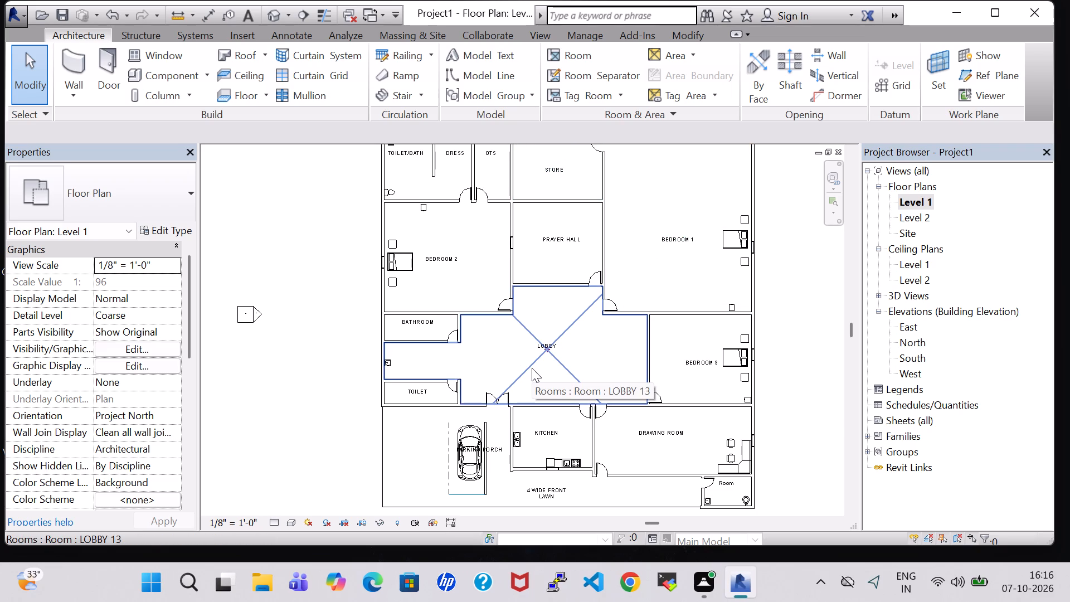
scroll(532, 368, up, 3)
scroll(580, 382, down, 1)
scroll(683, 473, down, 1)
middle_drag(683, 473, 693, 386)
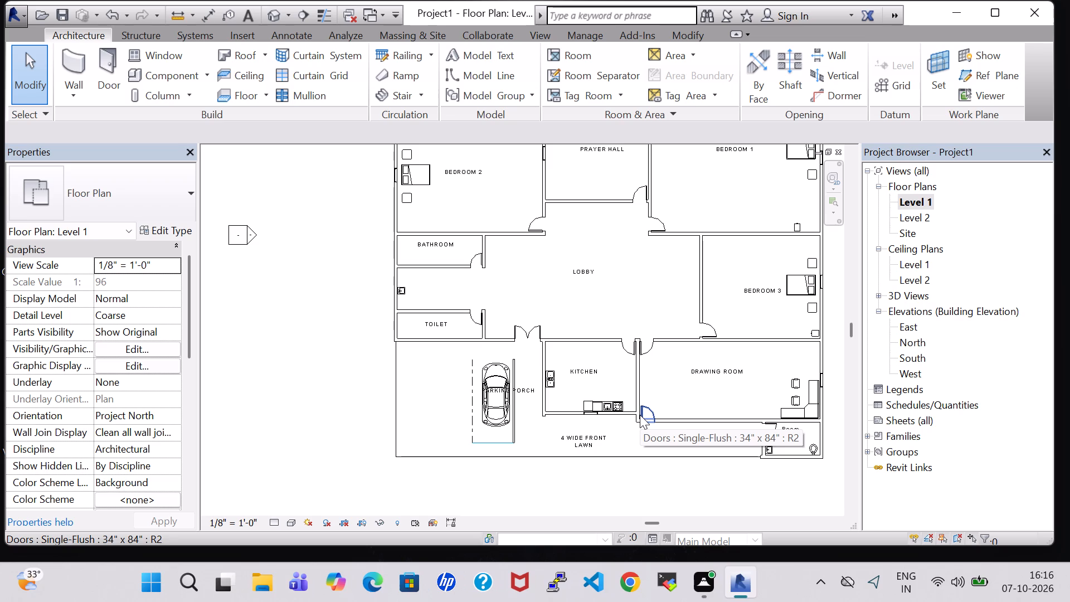
scroll(758, 377, up, 3)
scroll(758, 377, down, 2)
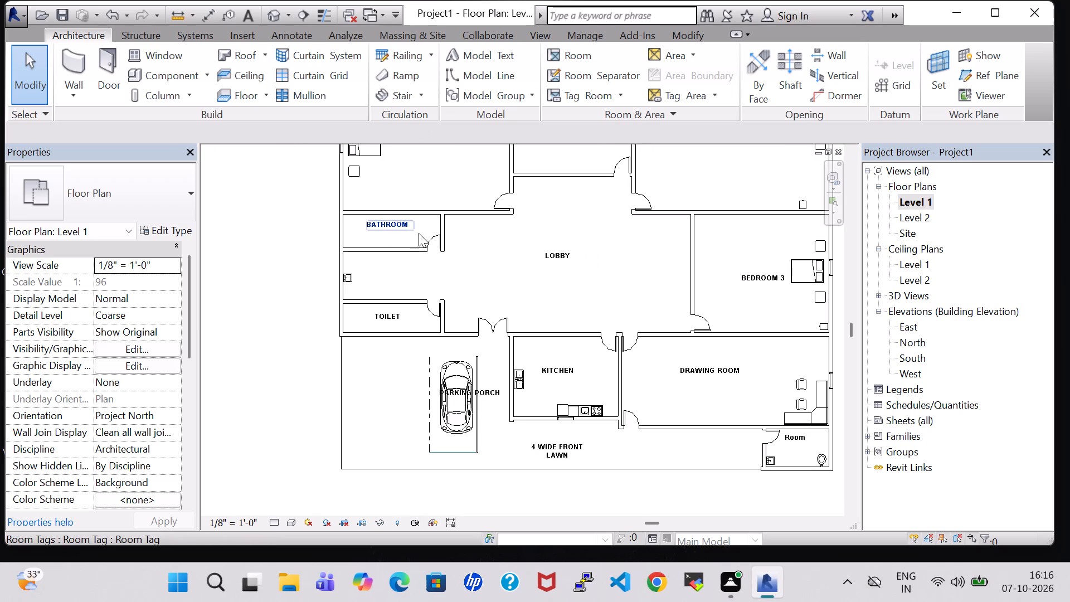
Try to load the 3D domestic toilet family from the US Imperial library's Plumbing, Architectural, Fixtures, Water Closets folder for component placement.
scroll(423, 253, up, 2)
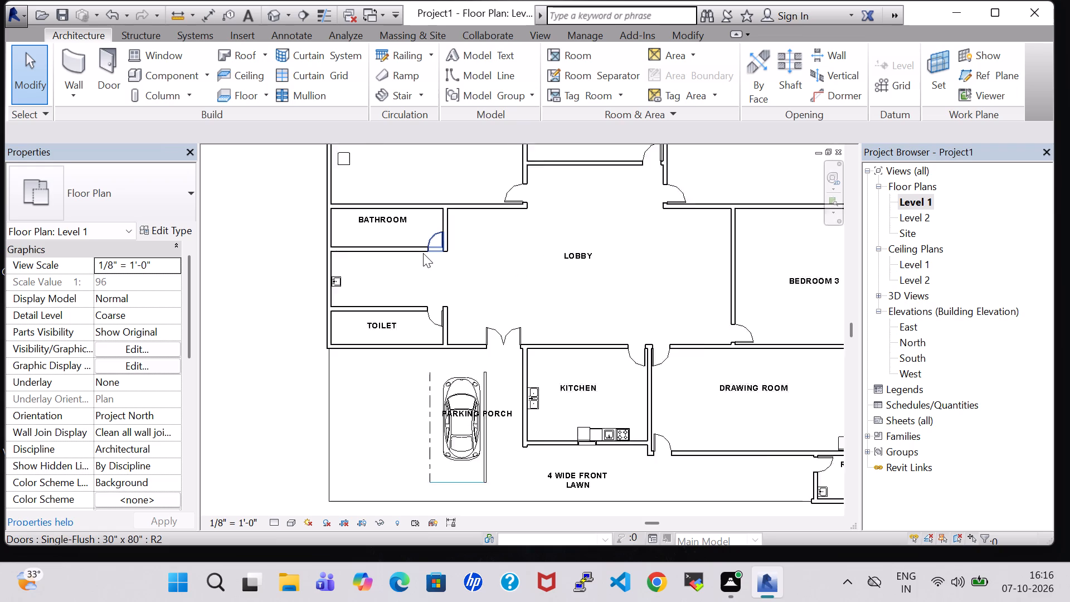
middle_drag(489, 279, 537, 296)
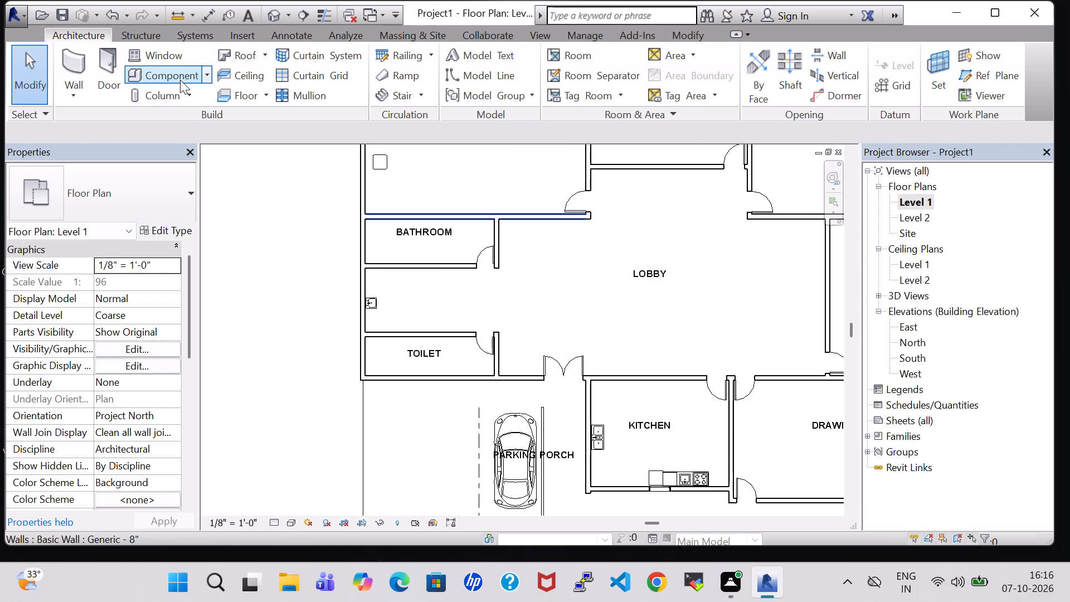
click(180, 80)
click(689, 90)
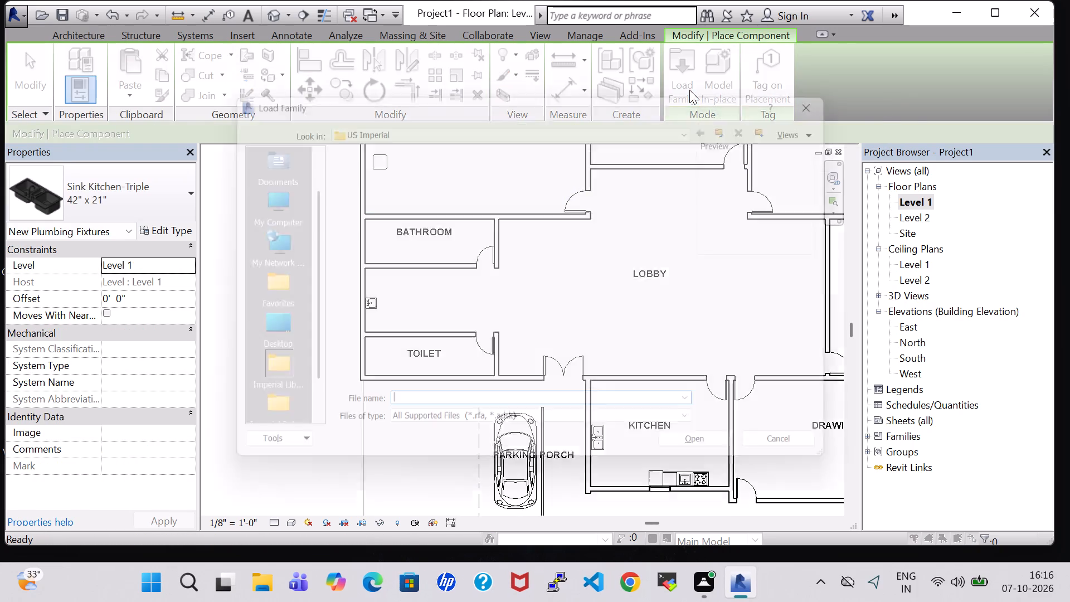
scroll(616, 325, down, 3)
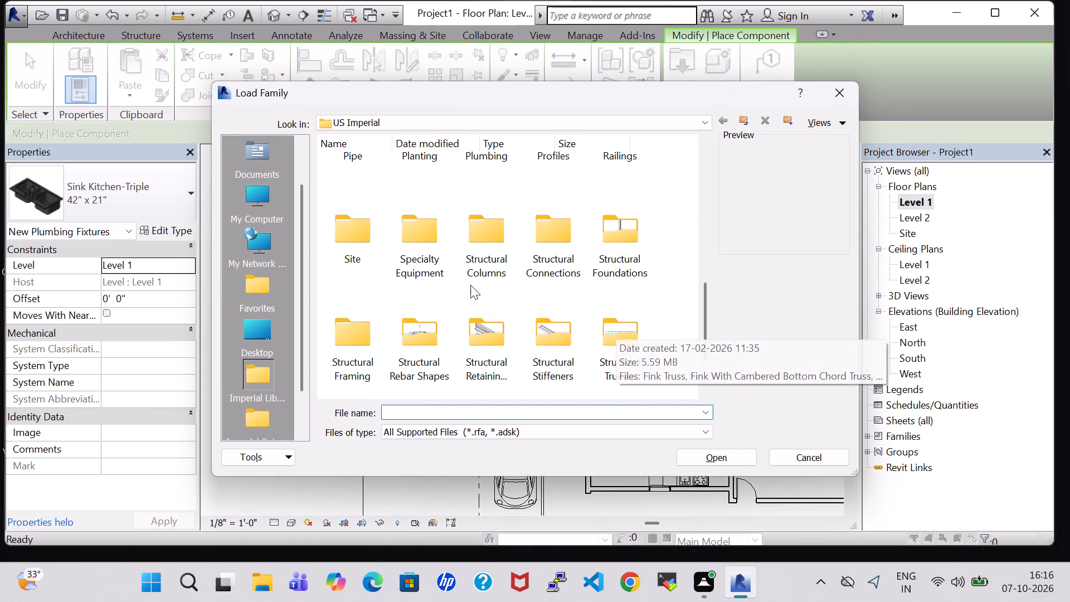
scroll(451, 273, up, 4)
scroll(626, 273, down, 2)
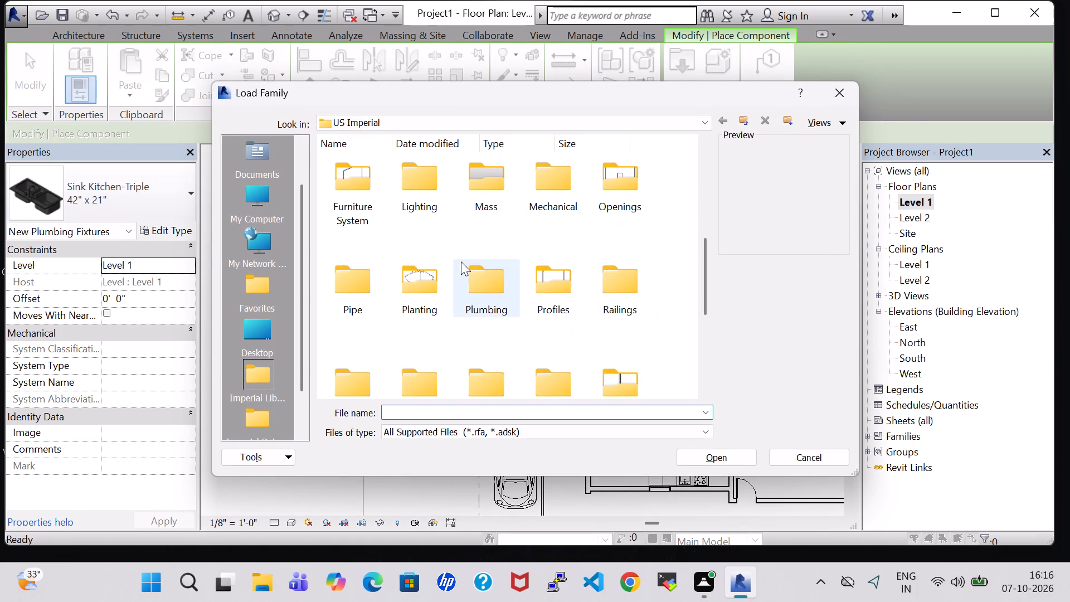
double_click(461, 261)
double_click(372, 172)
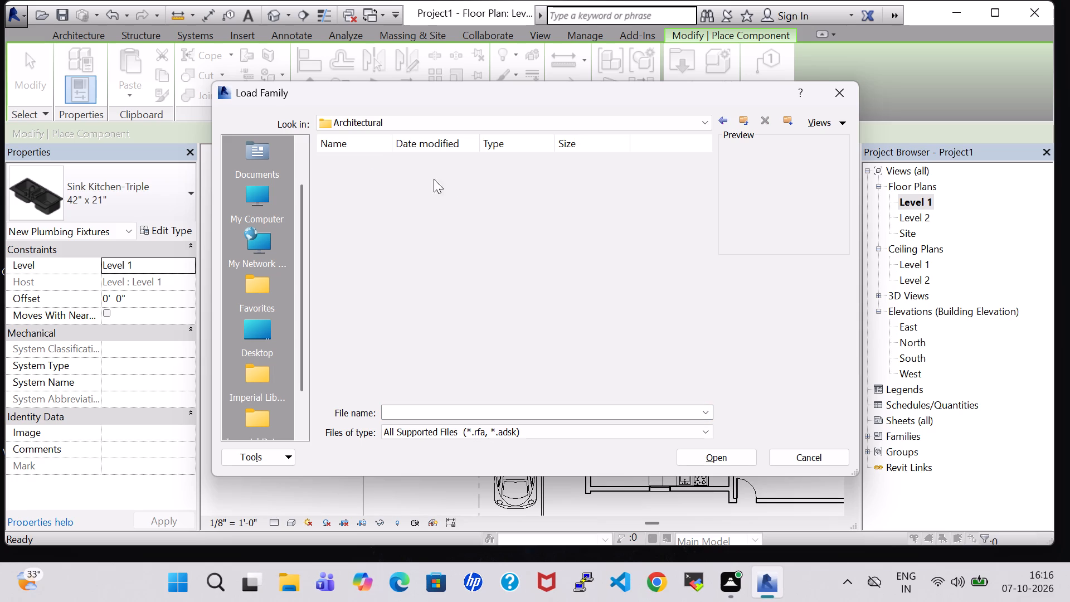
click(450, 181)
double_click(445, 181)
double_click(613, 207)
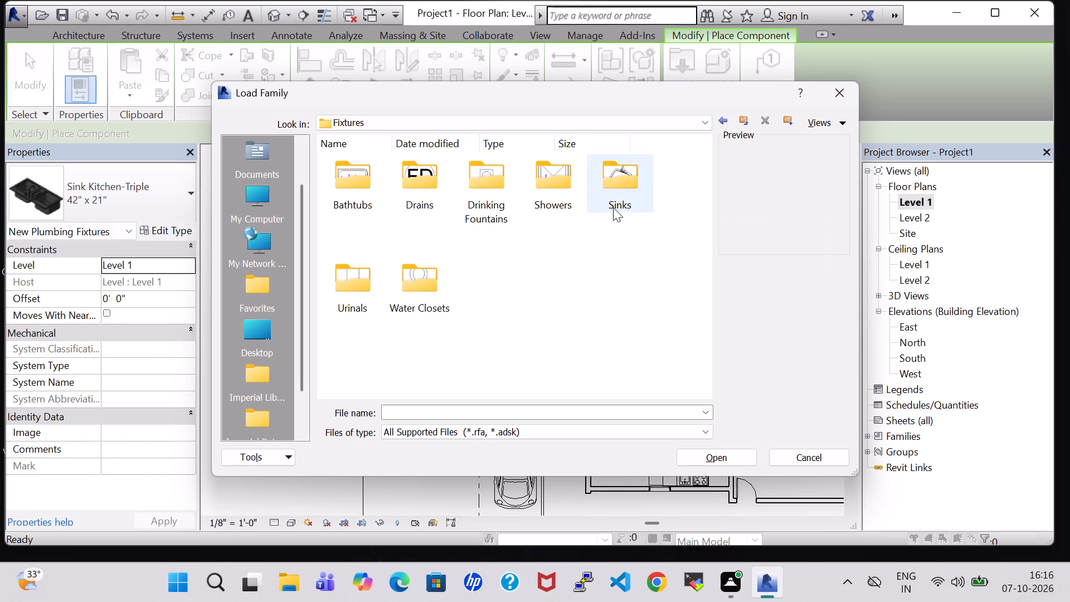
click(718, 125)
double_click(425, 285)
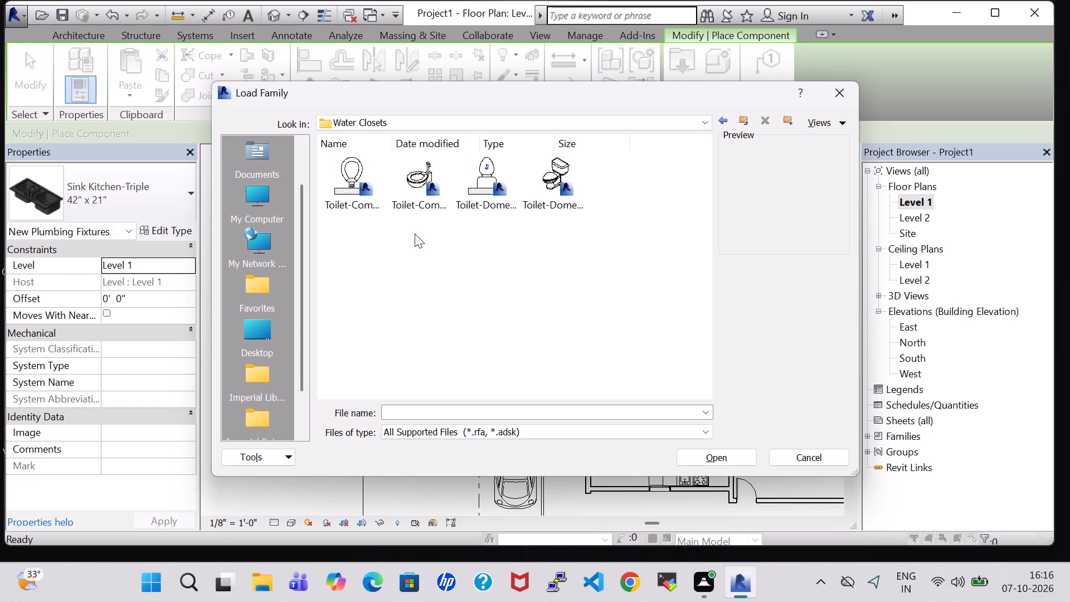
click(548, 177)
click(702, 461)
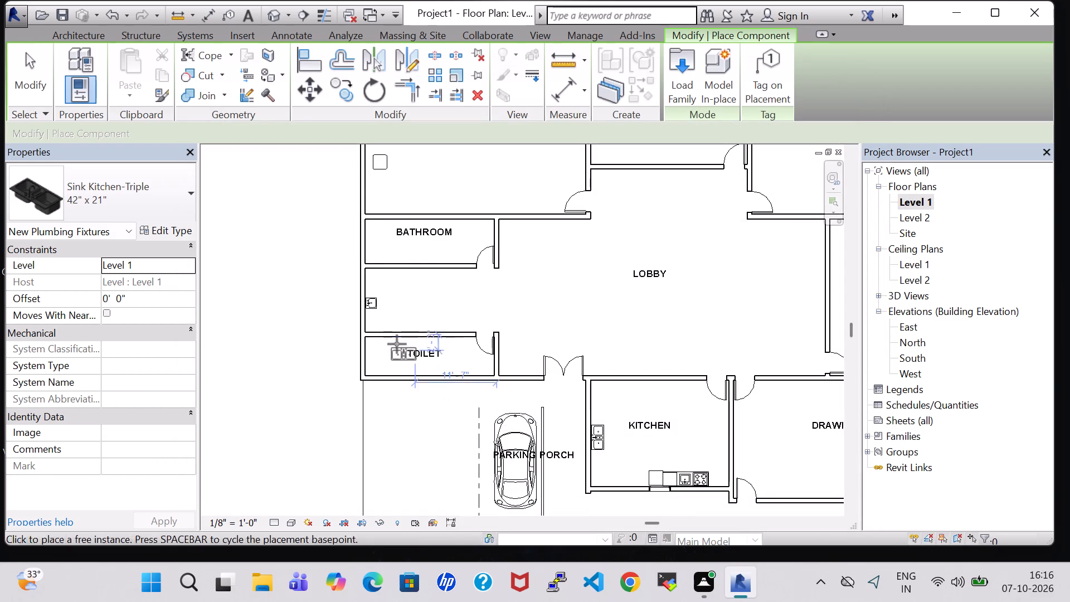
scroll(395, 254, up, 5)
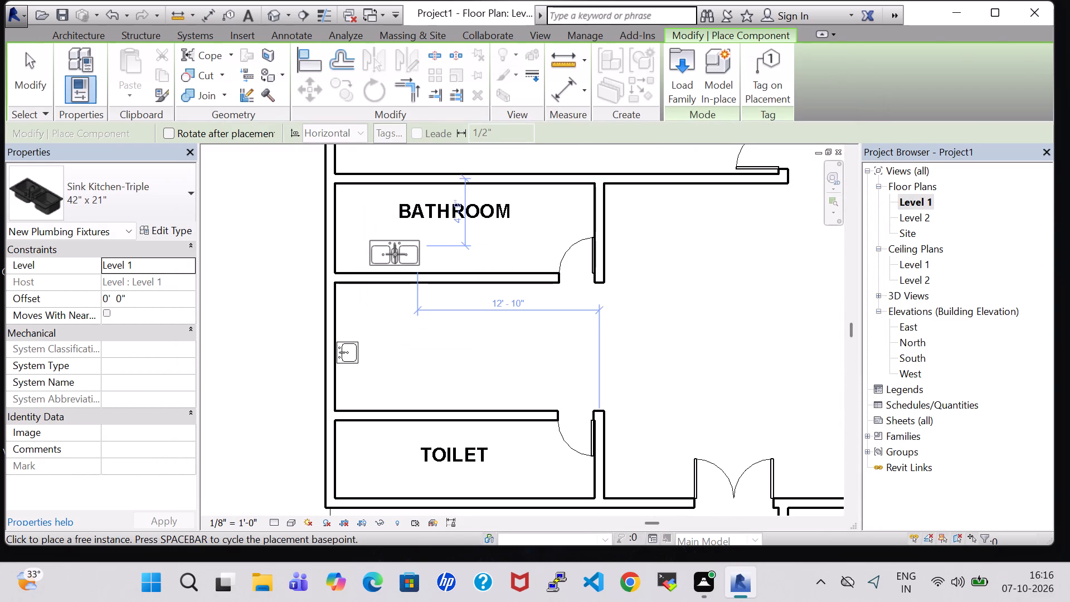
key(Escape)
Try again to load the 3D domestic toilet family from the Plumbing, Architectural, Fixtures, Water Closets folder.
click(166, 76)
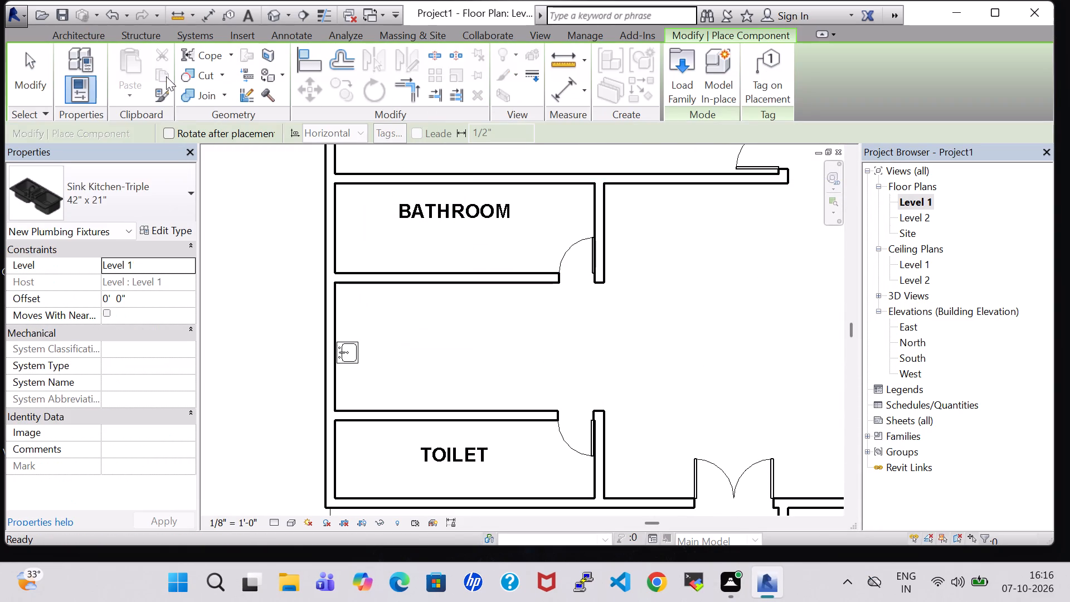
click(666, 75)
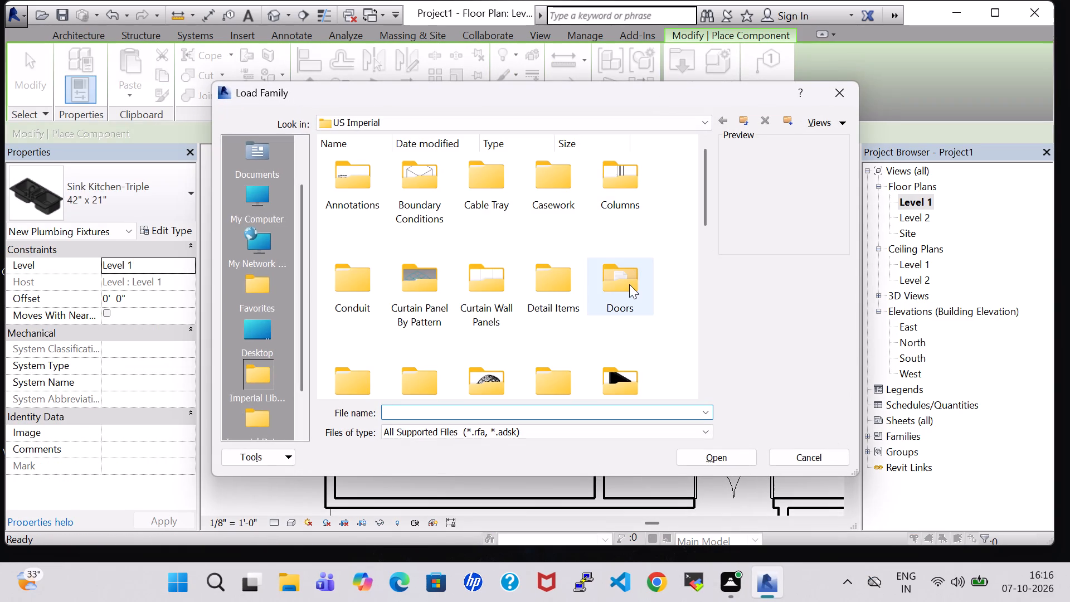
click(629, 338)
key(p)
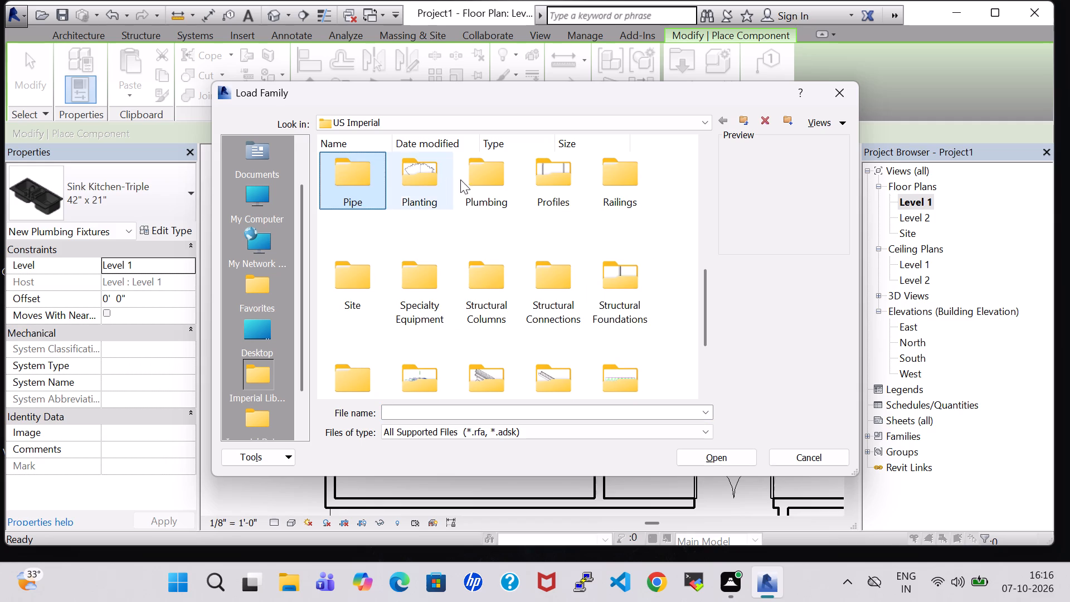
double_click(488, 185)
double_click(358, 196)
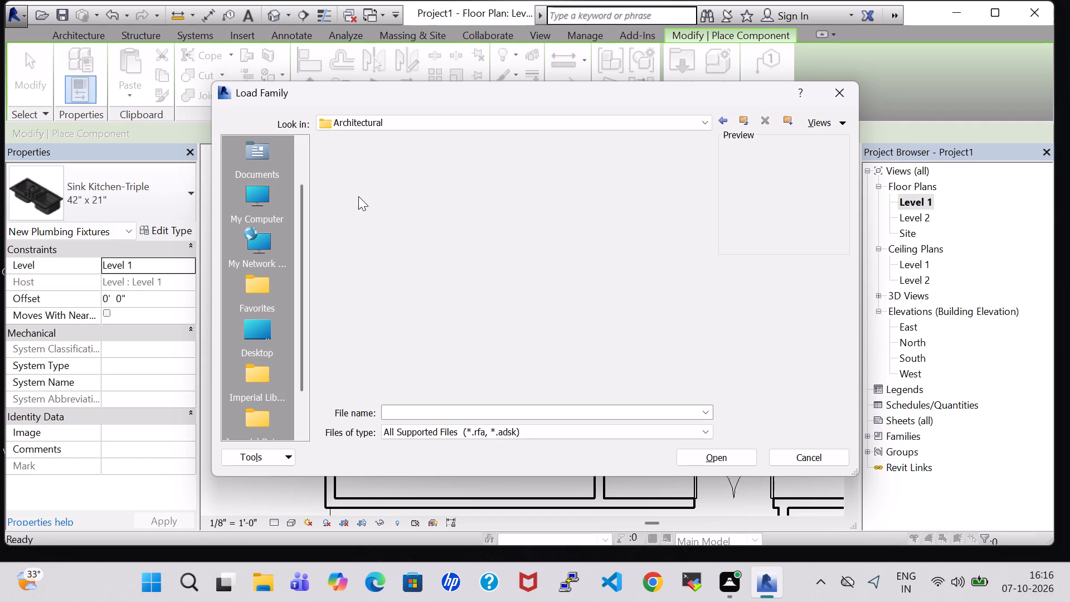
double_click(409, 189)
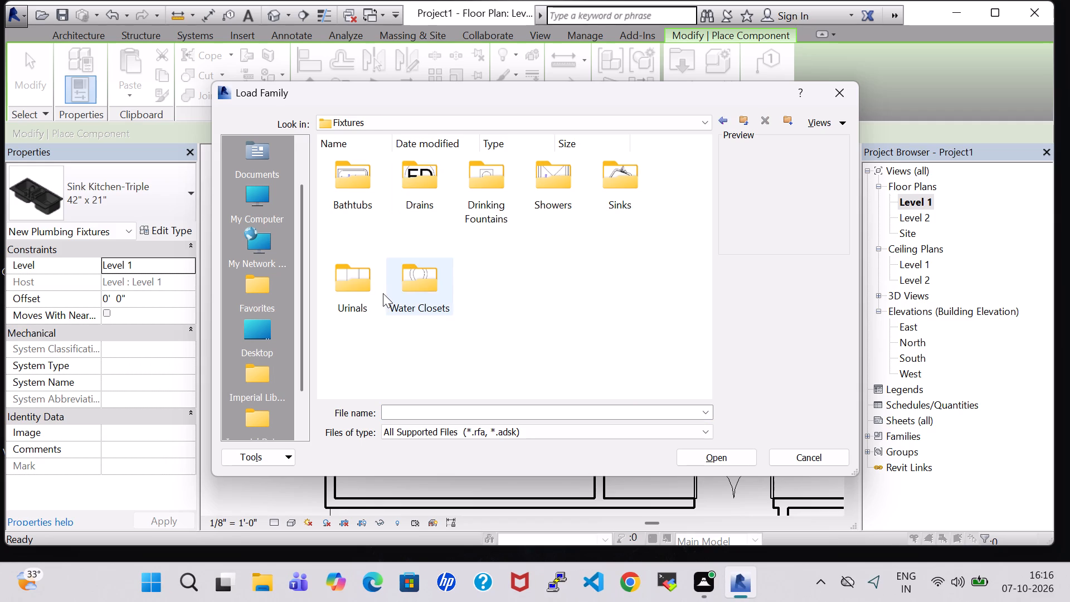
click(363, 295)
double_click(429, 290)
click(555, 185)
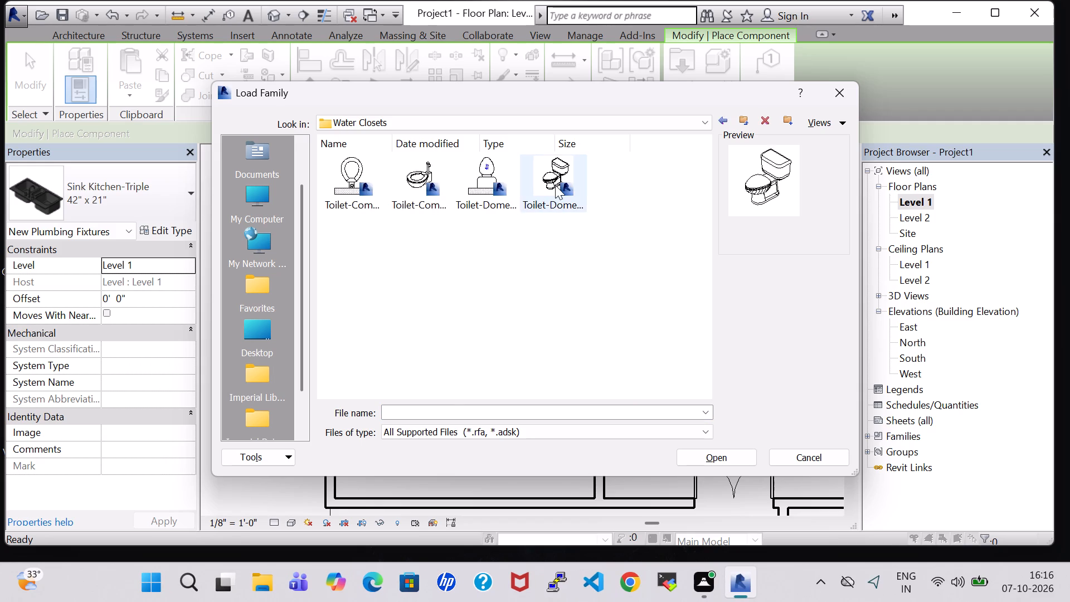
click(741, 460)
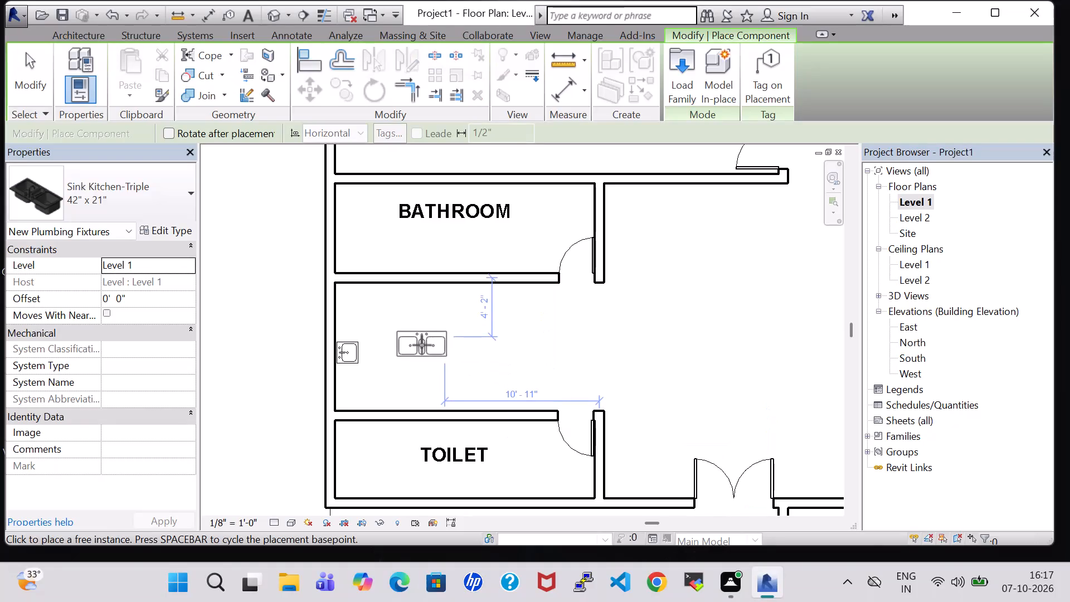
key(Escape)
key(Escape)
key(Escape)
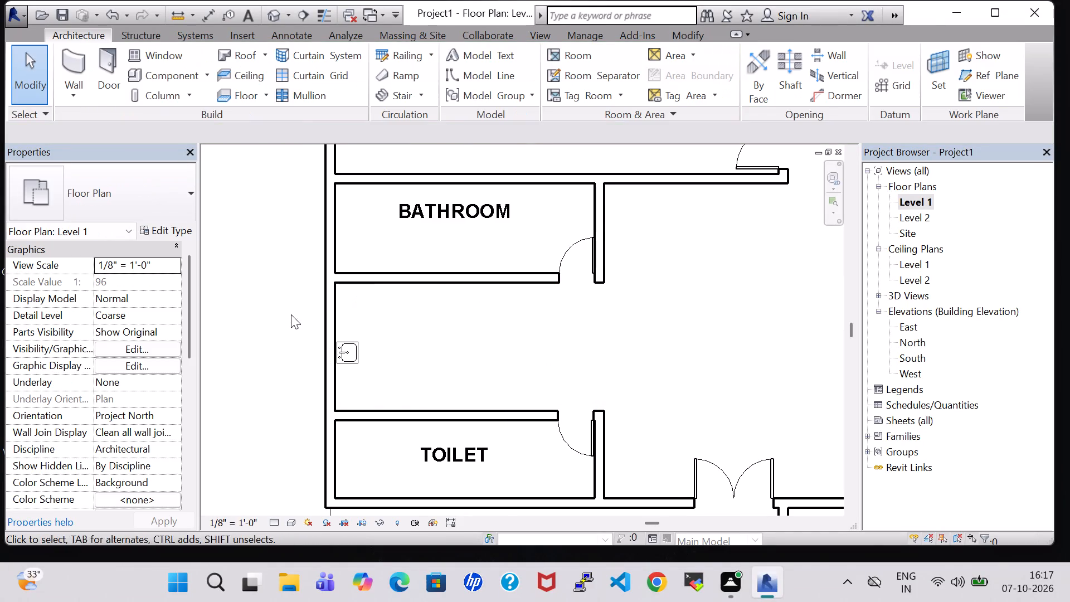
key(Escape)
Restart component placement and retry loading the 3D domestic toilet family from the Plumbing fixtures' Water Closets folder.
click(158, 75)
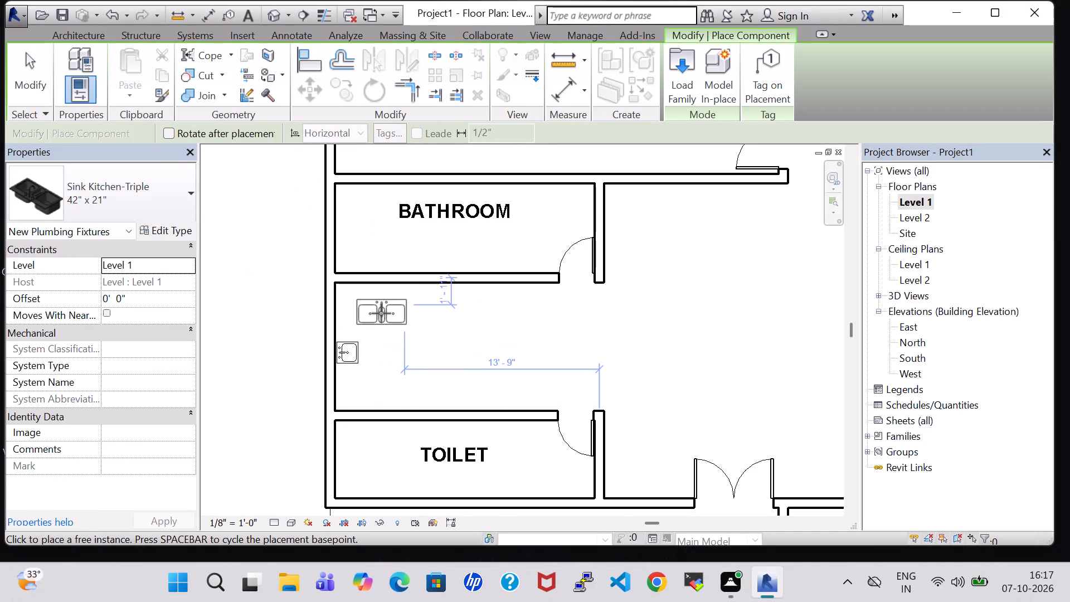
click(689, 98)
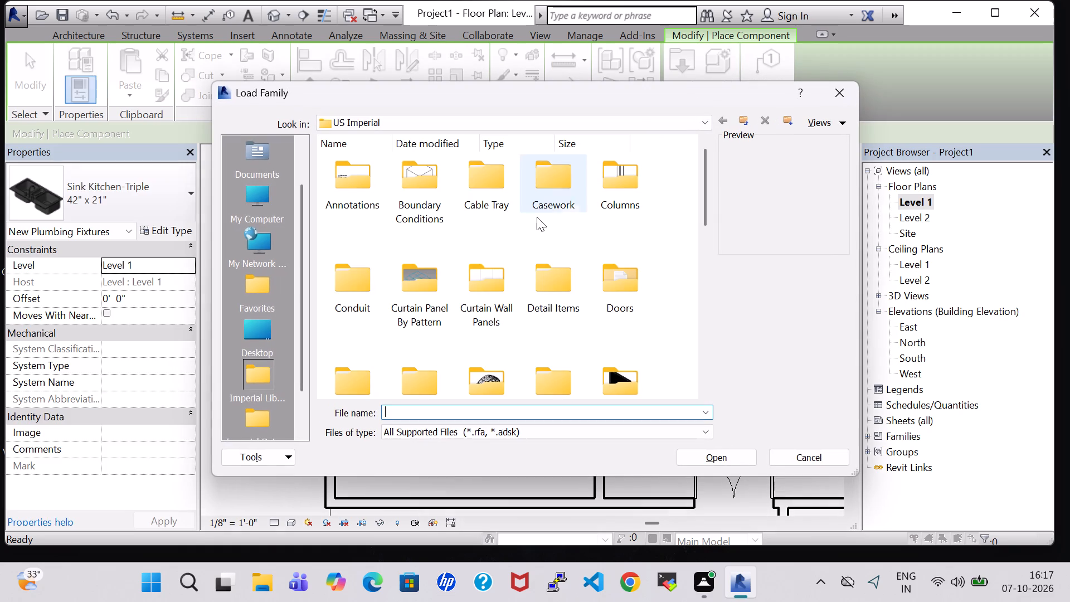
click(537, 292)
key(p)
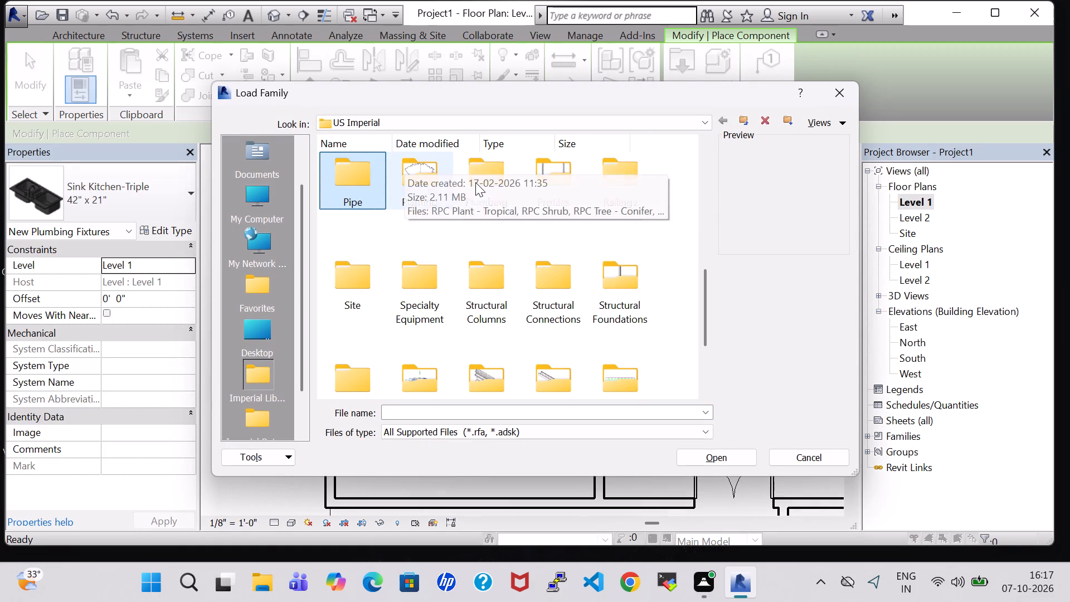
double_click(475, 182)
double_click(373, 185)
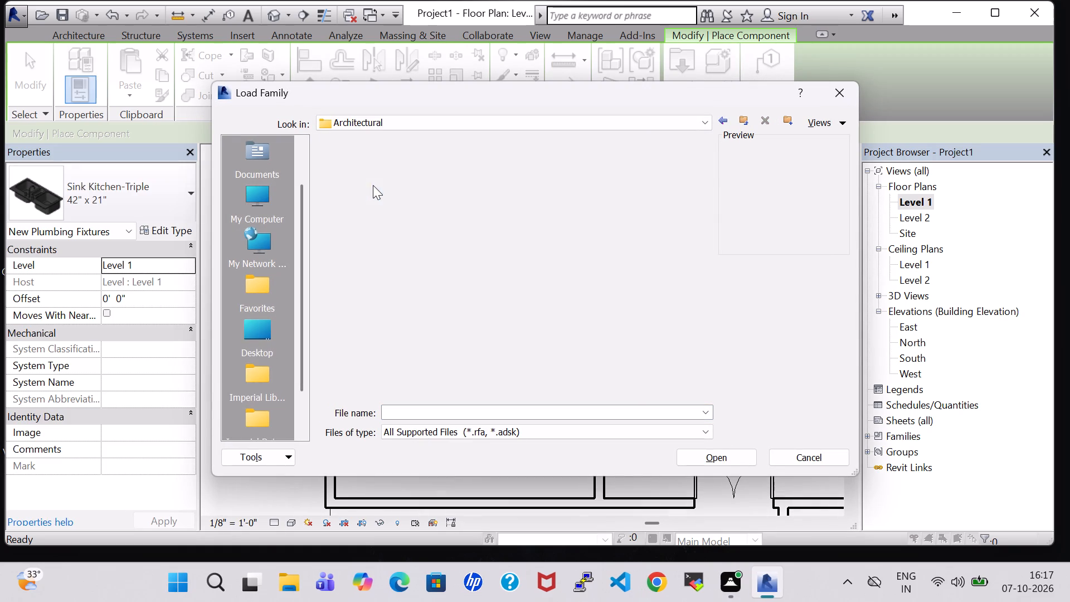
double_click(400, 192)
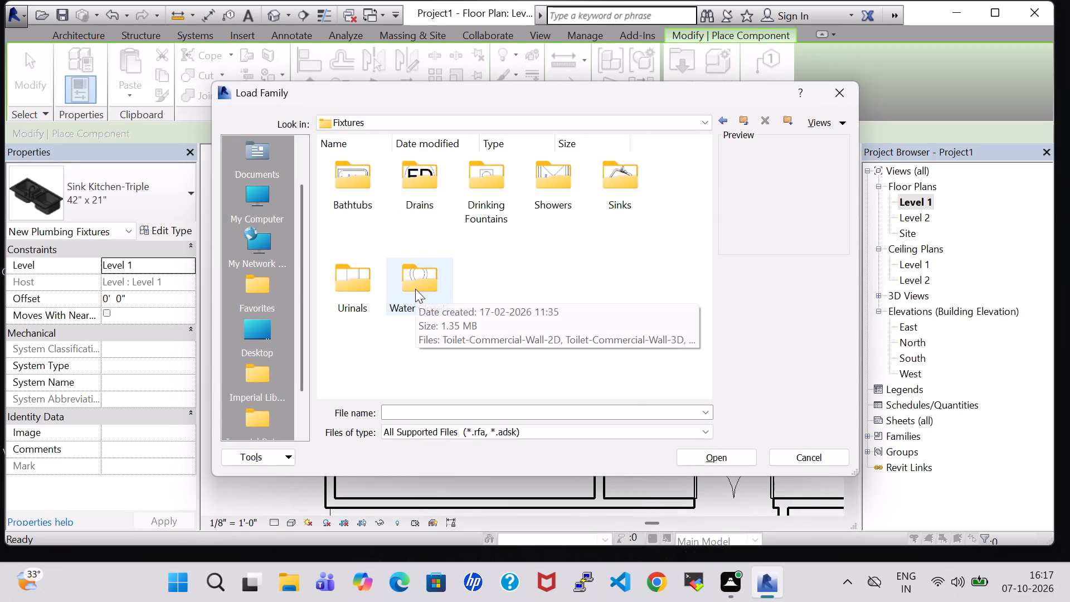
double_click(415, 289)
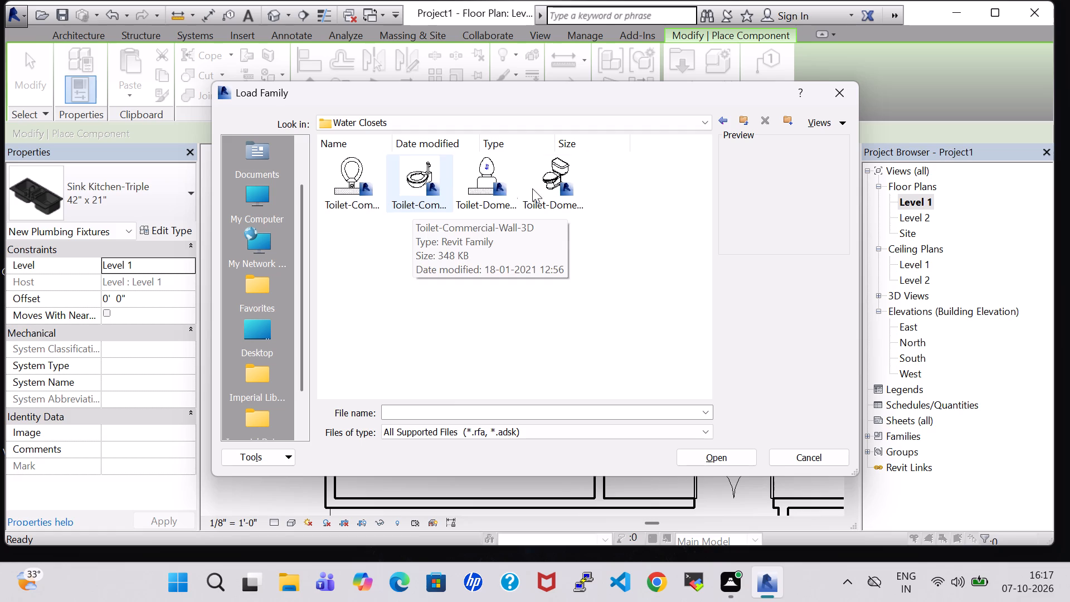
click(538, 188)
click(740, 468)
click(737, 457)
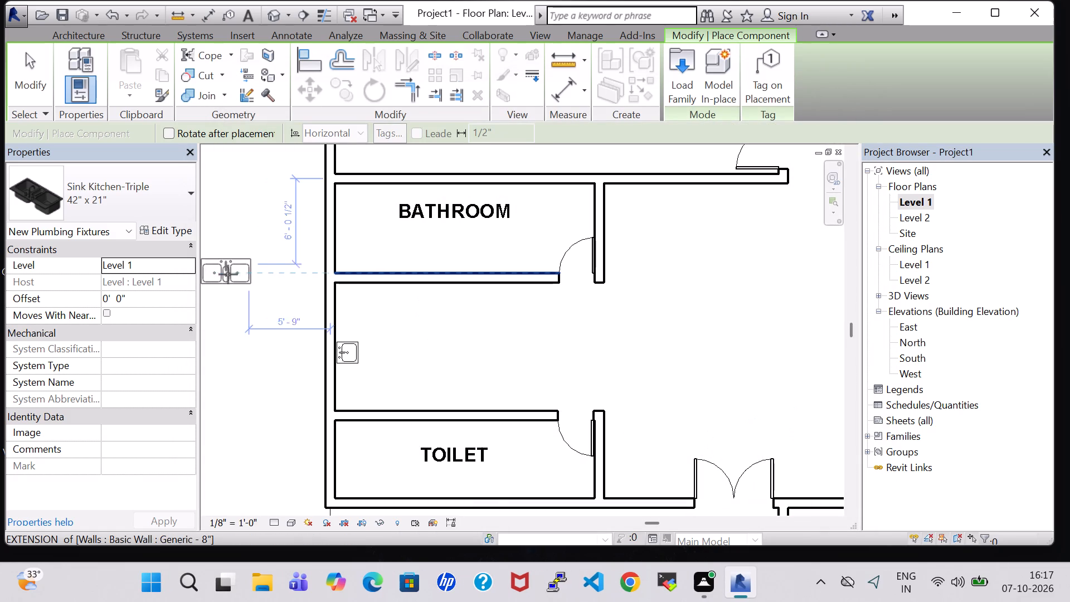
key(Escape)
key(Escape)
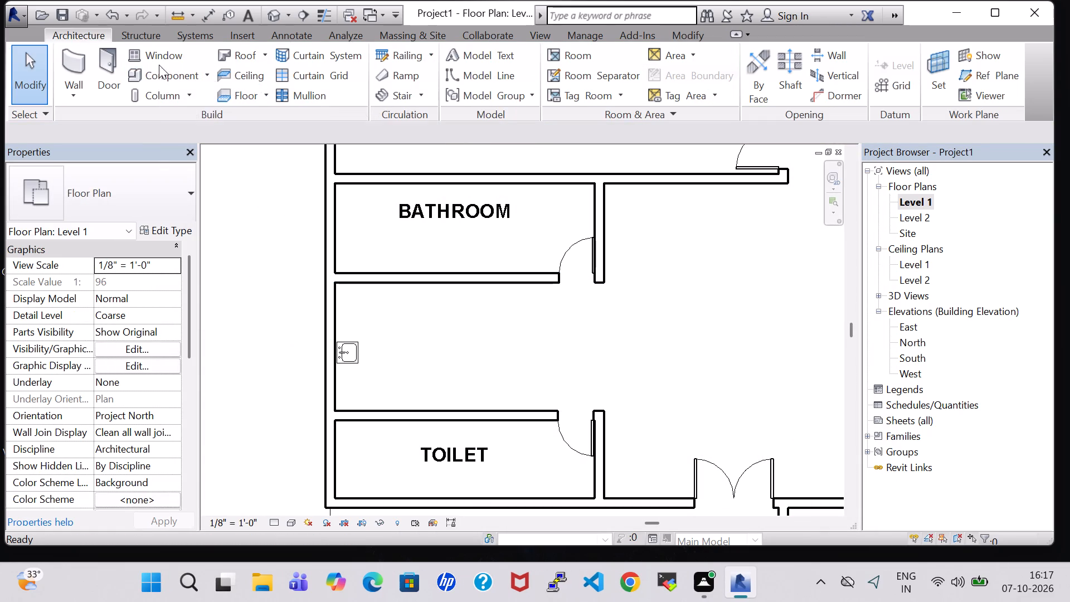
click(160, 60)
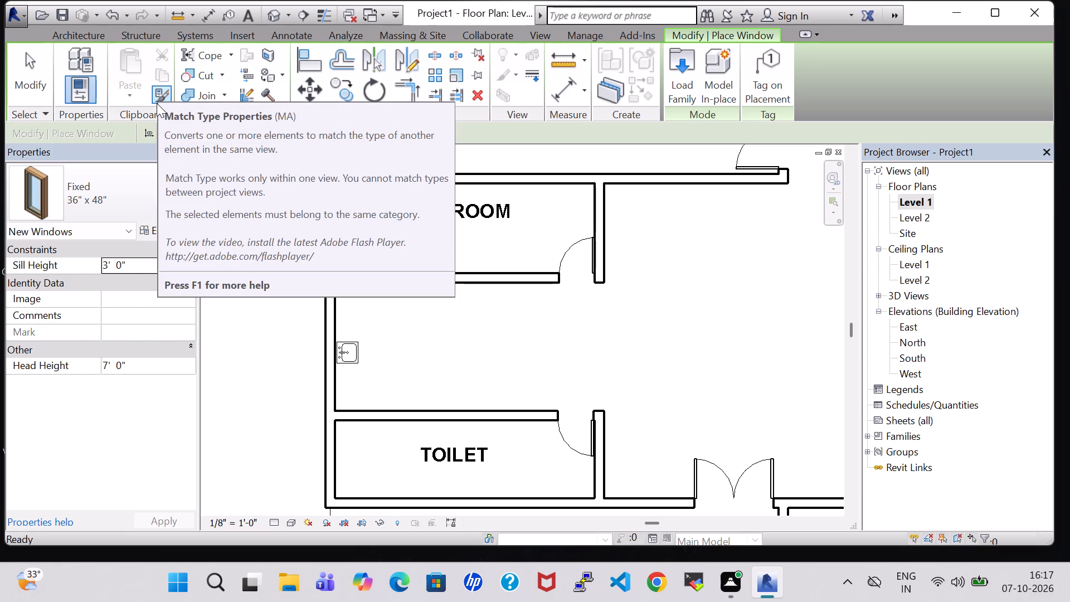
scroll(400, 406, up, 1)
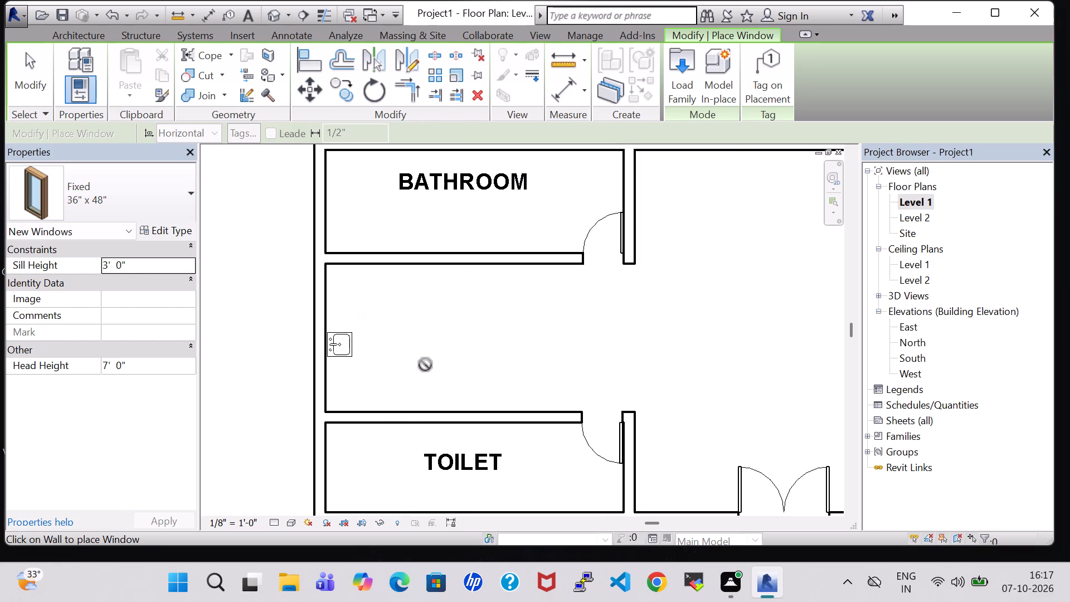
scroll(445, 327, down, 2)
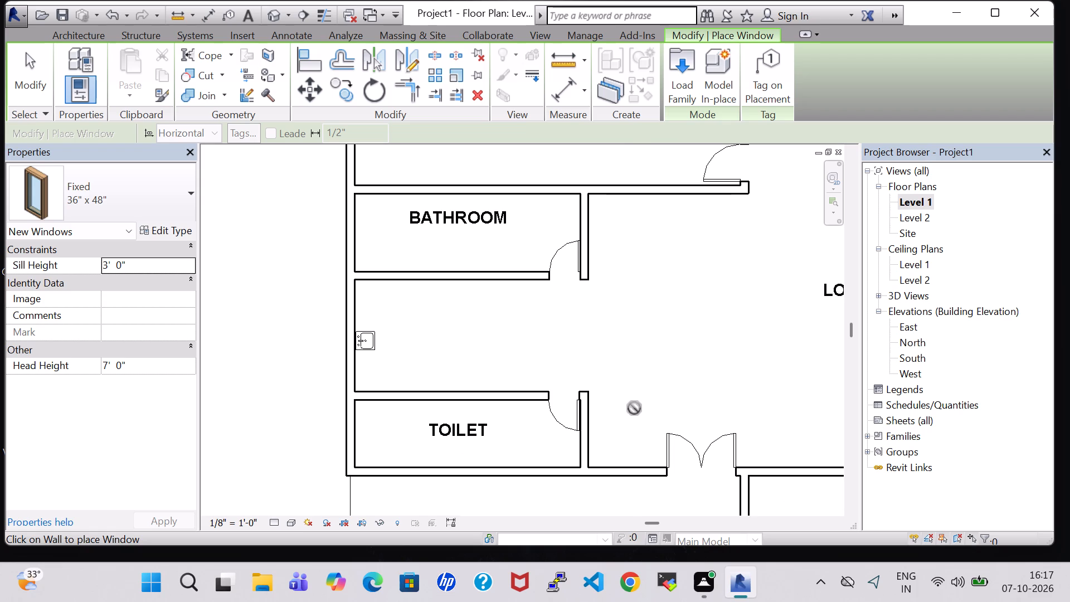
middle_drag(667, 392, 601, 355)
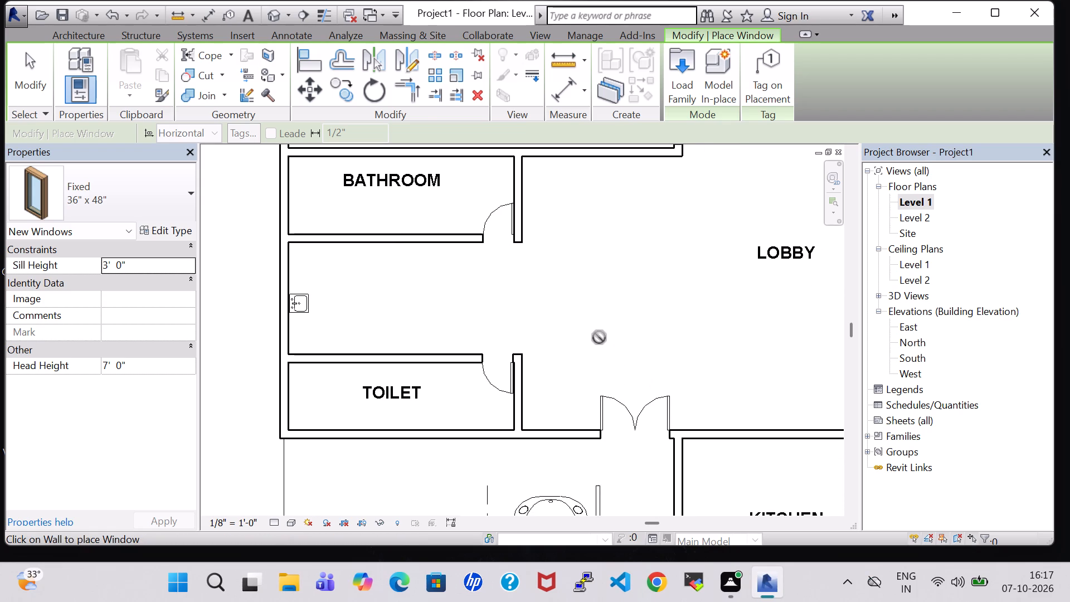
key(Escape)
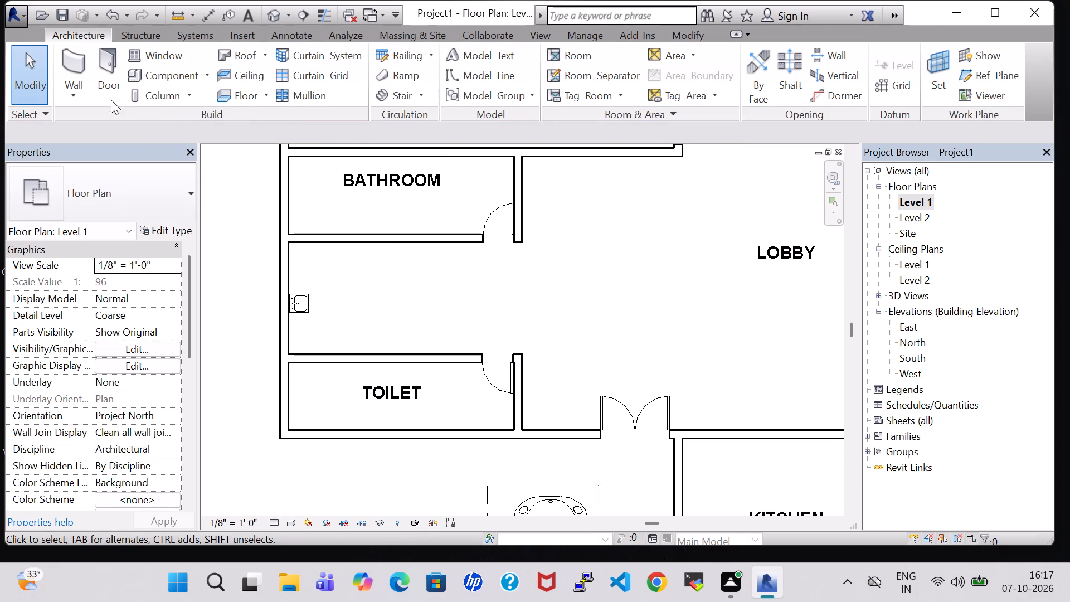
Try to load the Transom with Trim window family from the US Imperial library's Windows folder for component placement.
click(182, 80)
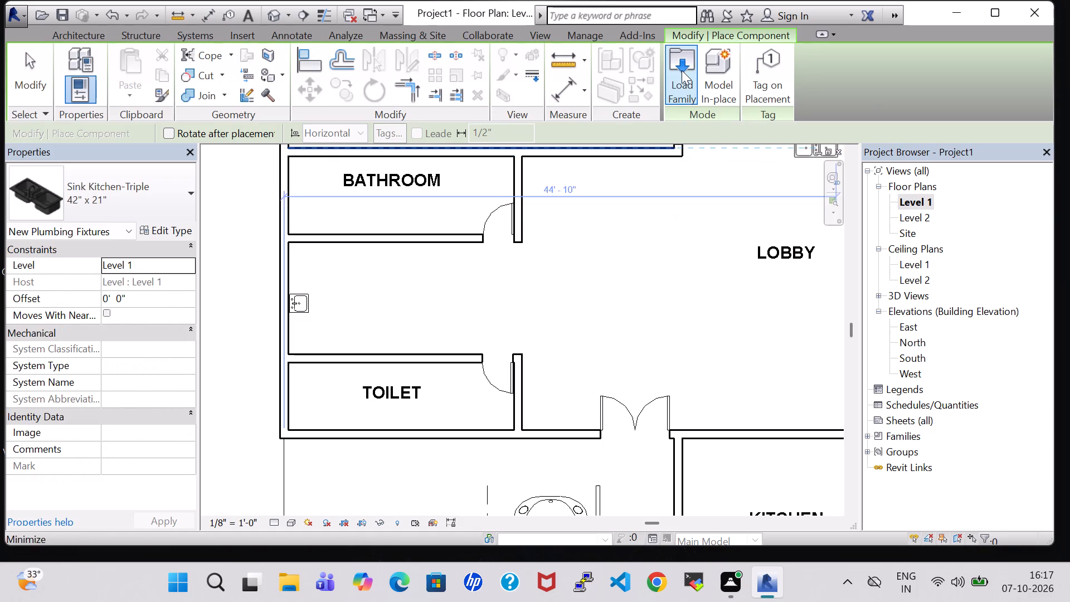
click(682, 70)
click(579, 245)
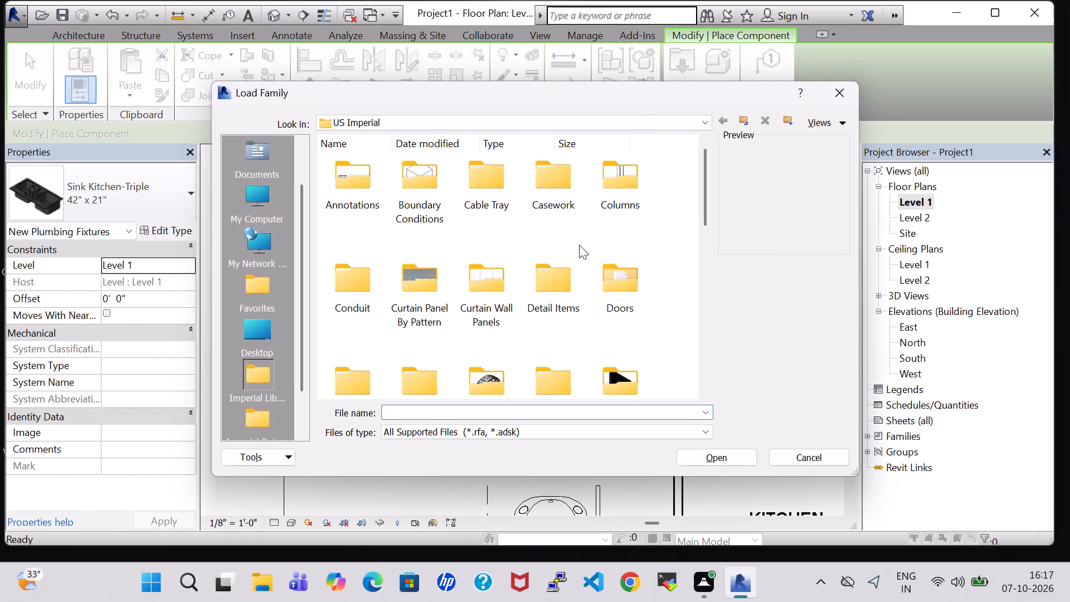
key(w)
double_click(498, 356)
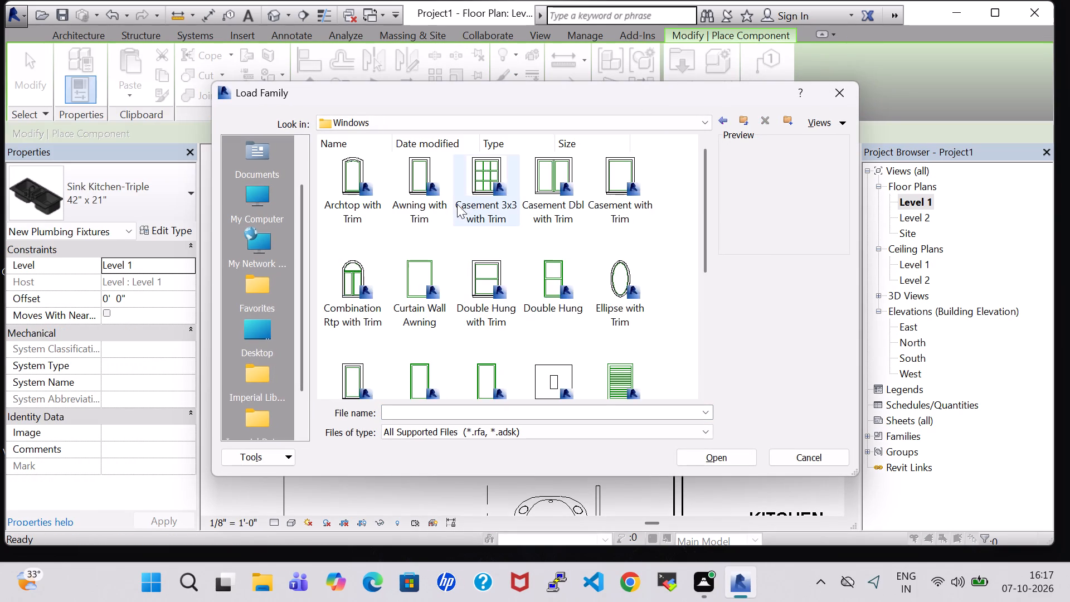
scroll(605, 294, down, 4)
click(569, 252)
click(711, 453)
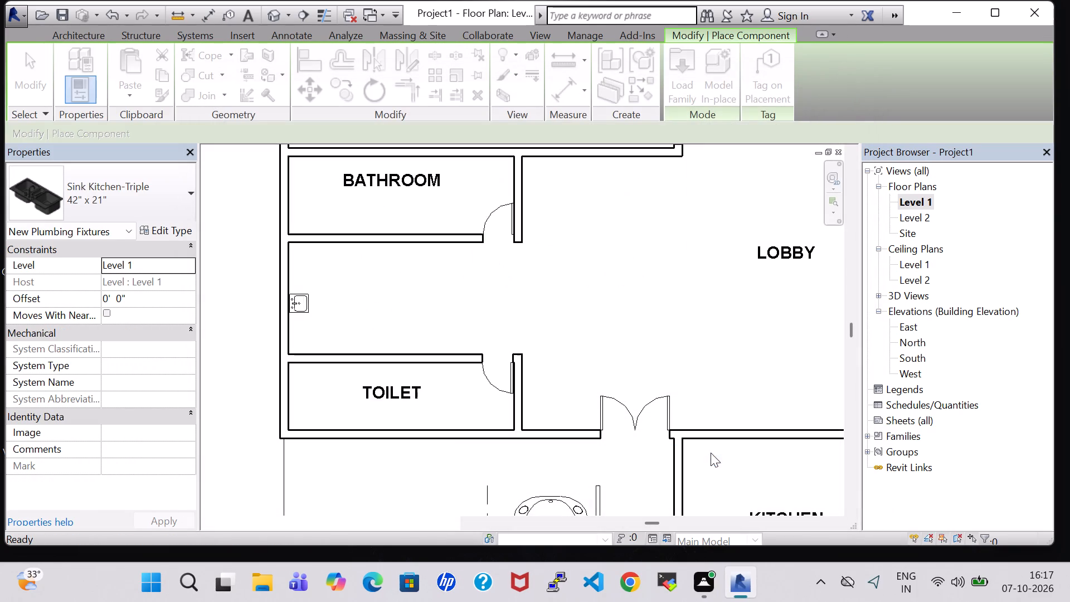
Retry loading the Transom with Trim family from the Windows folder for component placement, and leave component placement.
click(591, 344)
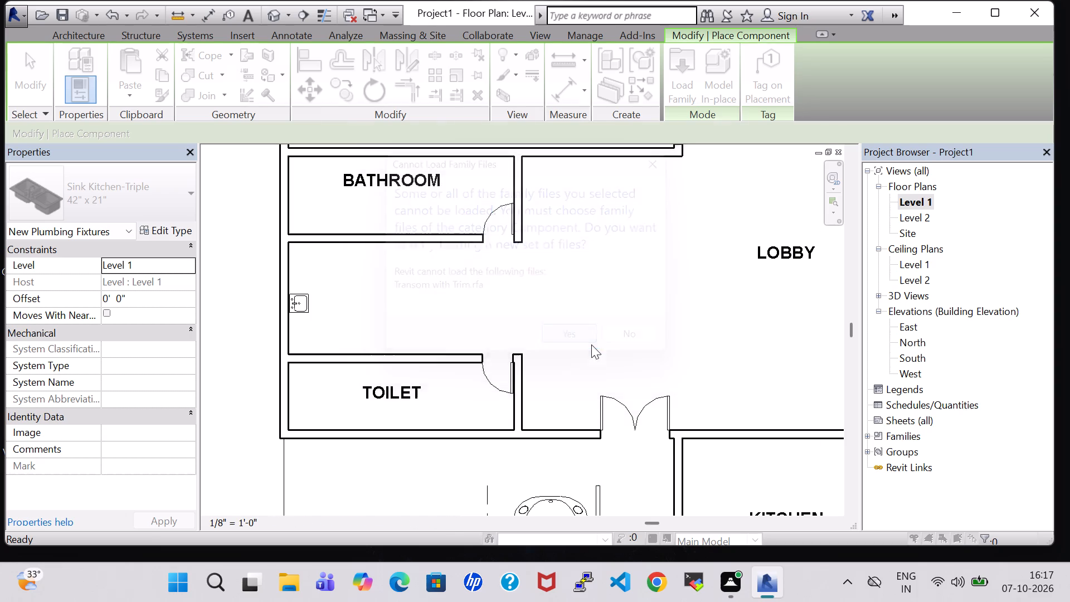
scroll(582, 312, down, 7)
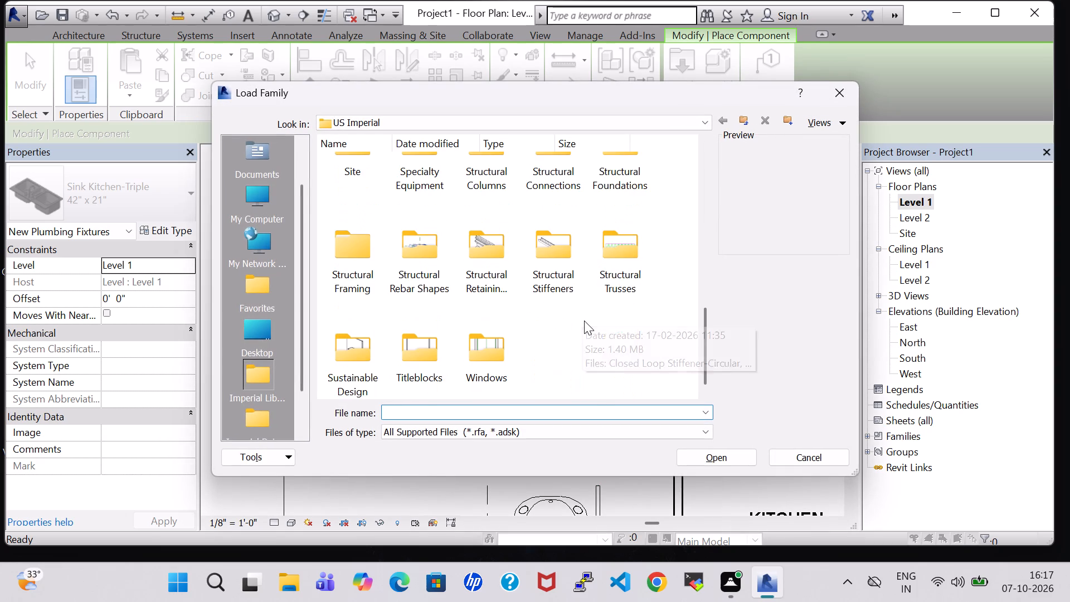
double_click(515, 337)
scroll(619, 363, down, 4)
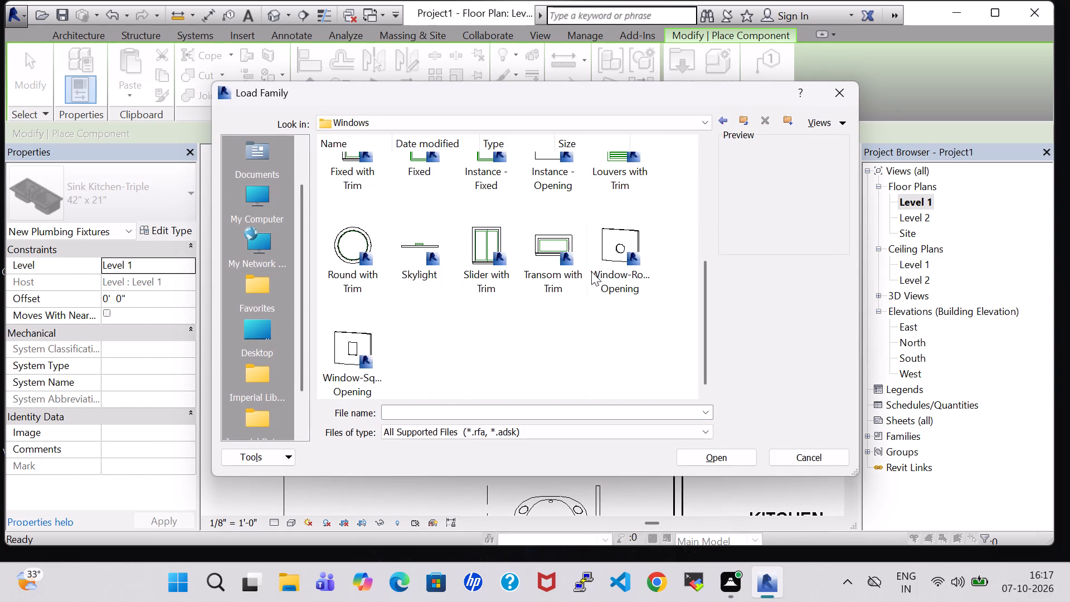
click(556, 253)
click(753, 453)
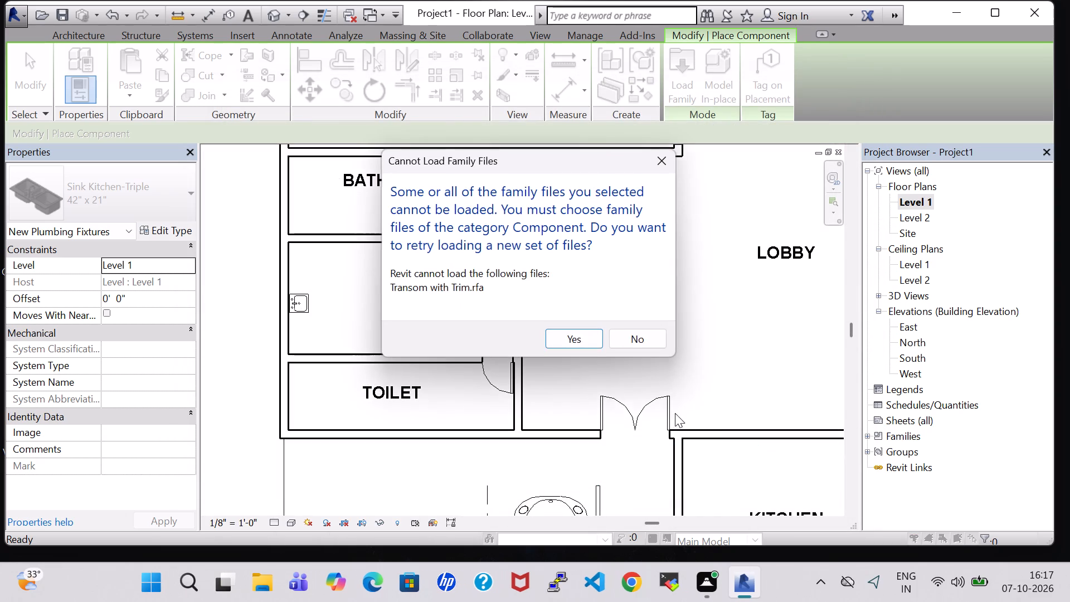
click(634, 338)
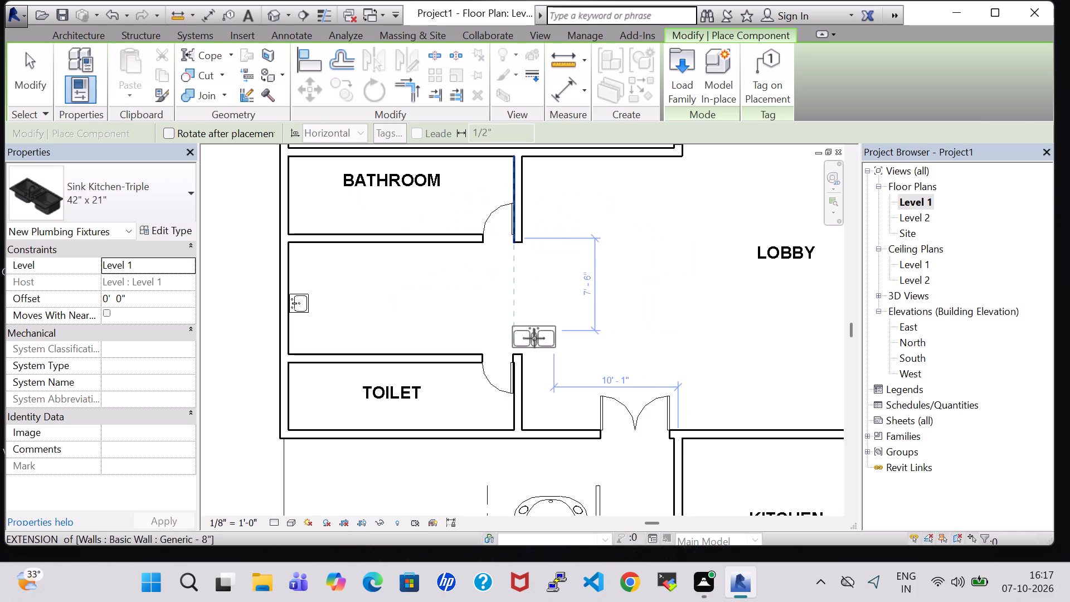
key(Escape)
Start window placement and load the Transom with Trim family from the US Imperial library's Windows folder.
click(160, 56)
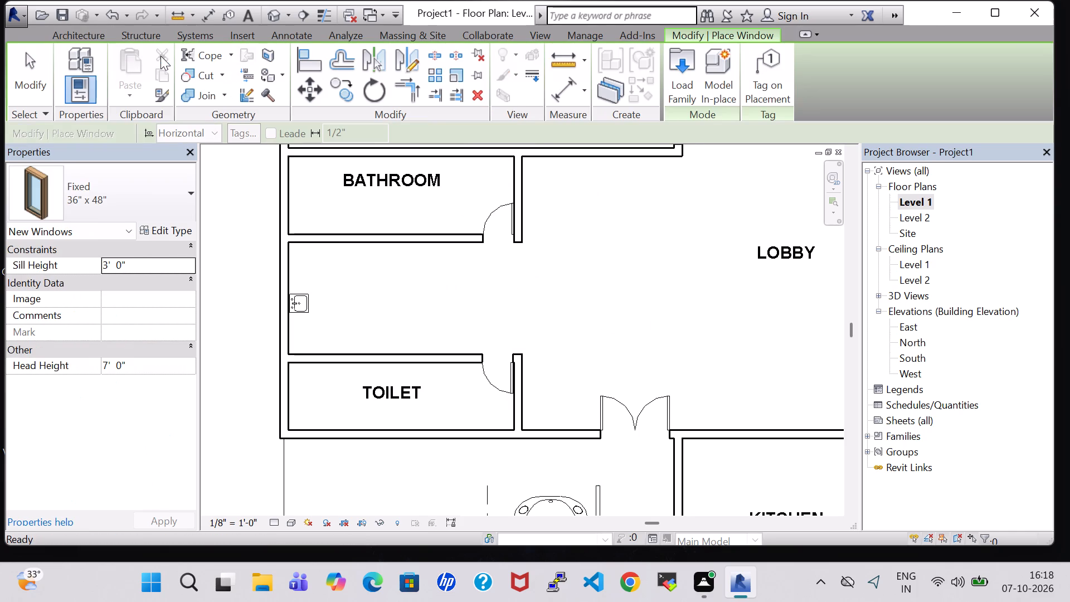
click(692, 90)
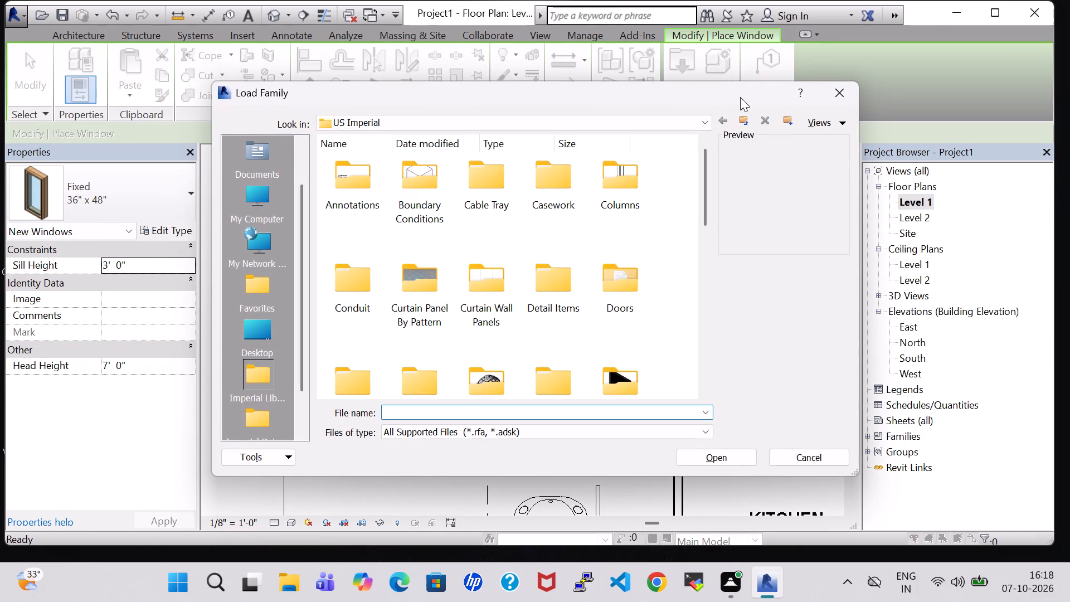
scroll(636, 203, down, 5)
double_click(471, 331)
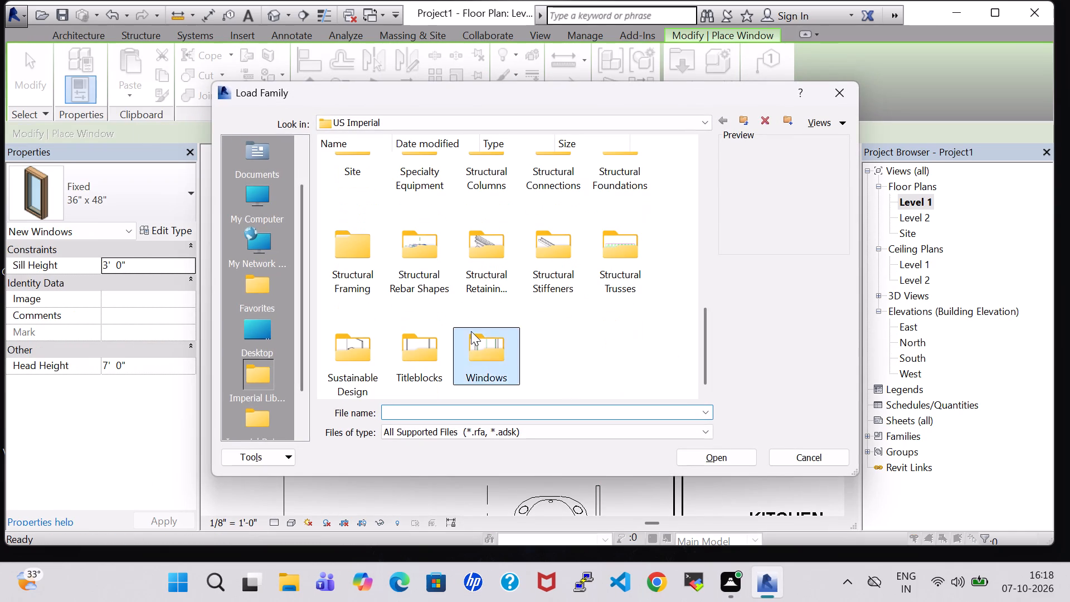
scroll(474, 247, down, 4)
click(561, 260)
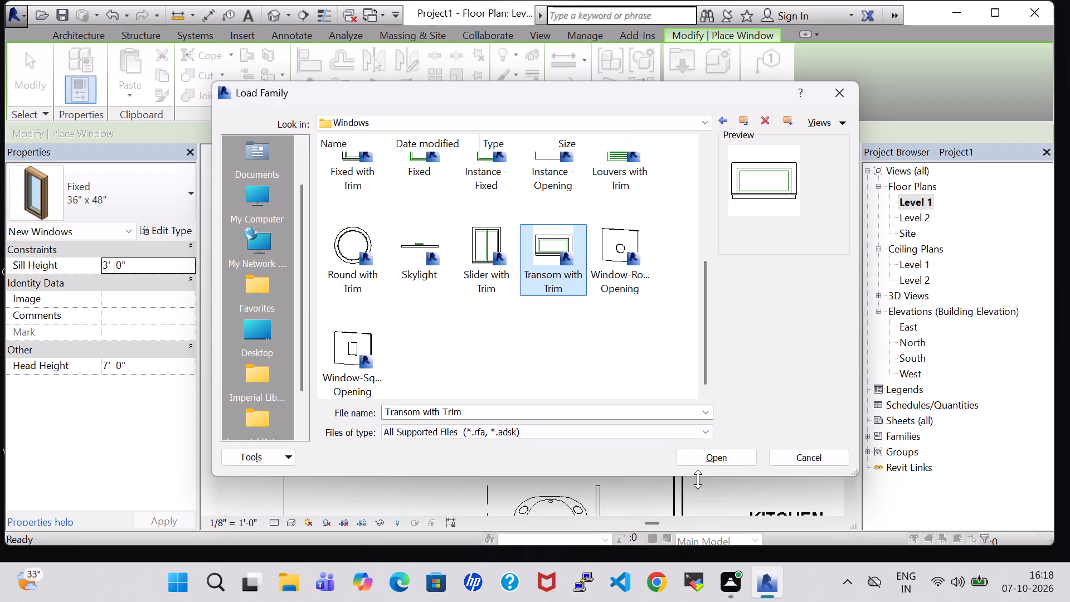
click(702, 454)
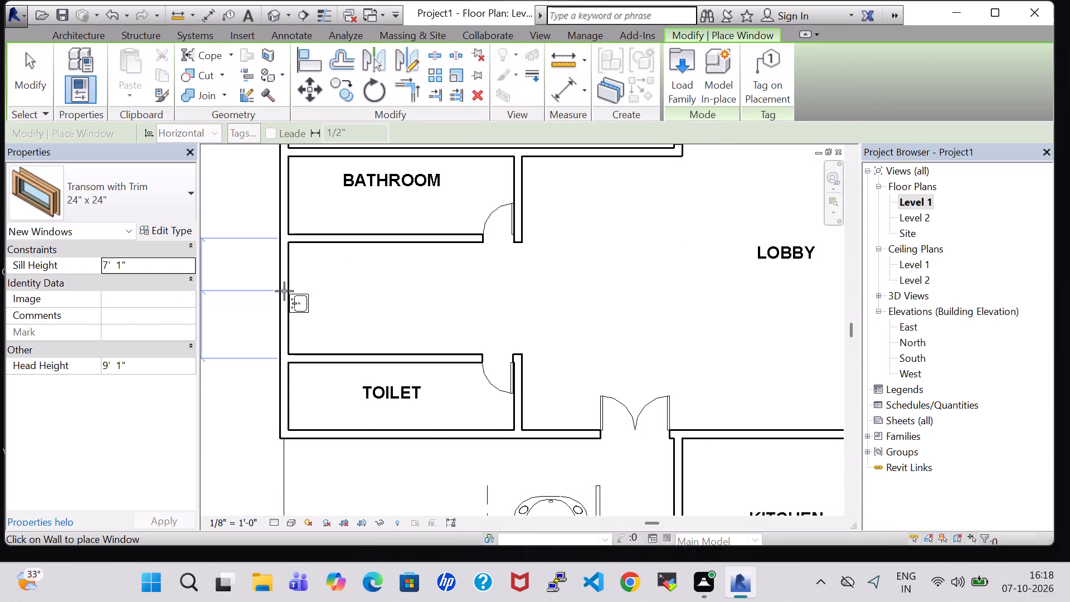
Place 24" x 24" Transom with Trim windows midway along the west exterior walls of the TOILET, BATHROOM and TOILET/BATH.
click(284, 396)
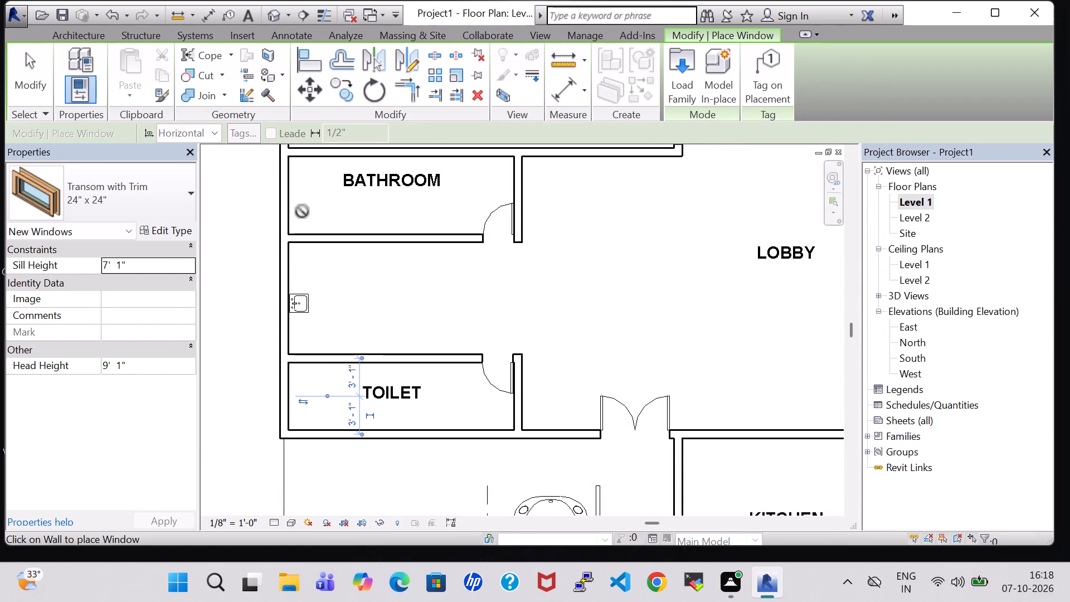
click(283, 196)
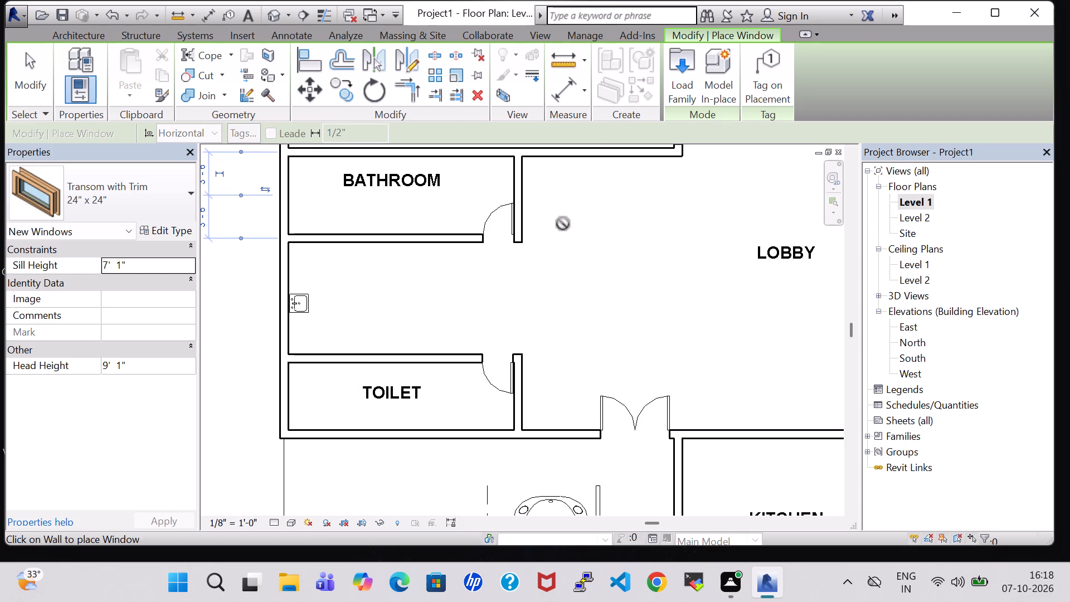
scroll(588, 216, down, 2)
middle_drag(587, 210, 649, 415)
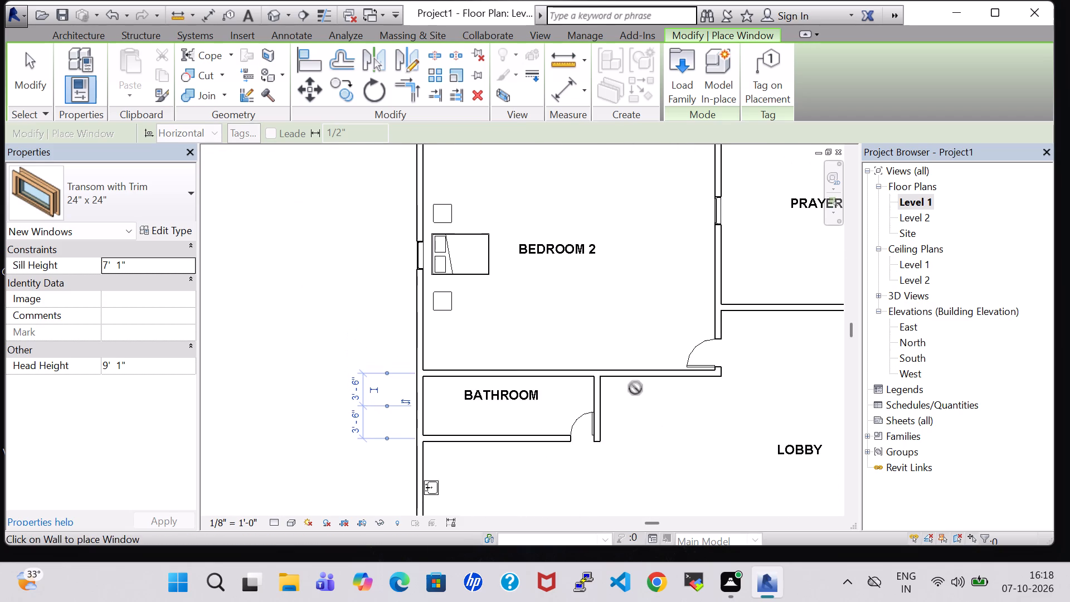
middle_drag(600, 213, 567, 429)
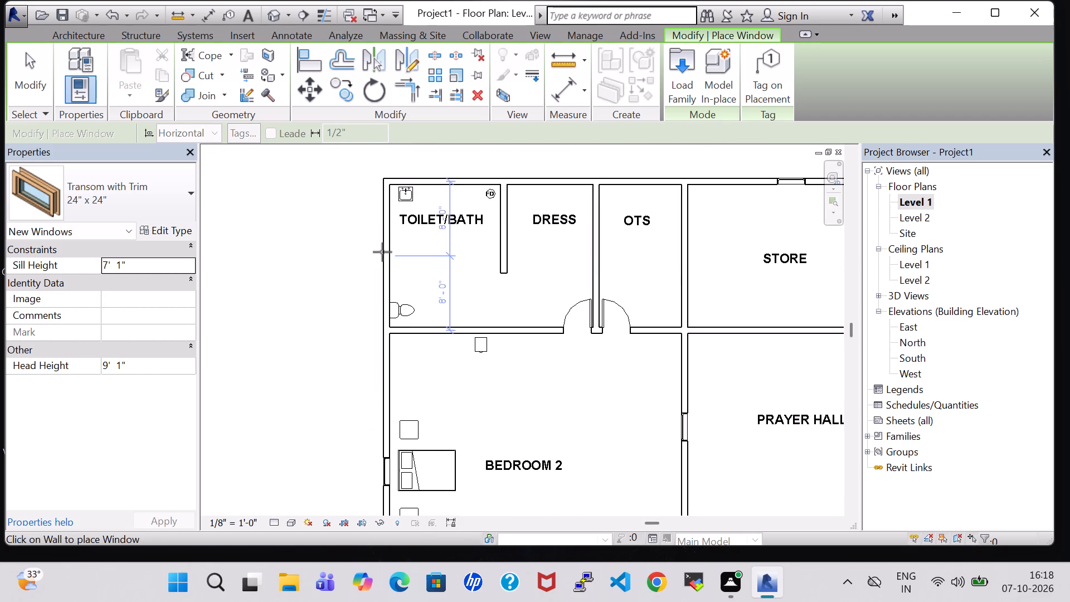
click(387, 253)
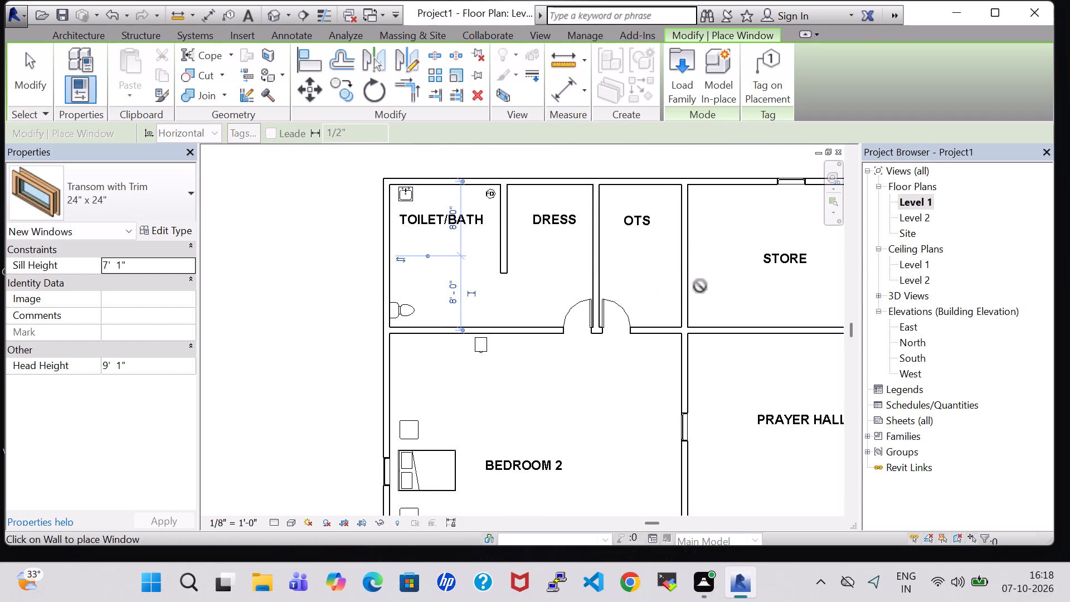
Place a 24" x 24" Transom with Trim window in the south wall of Room, about 5'-2" from its west wall.
middle_drag(751, 286, 493, 217)
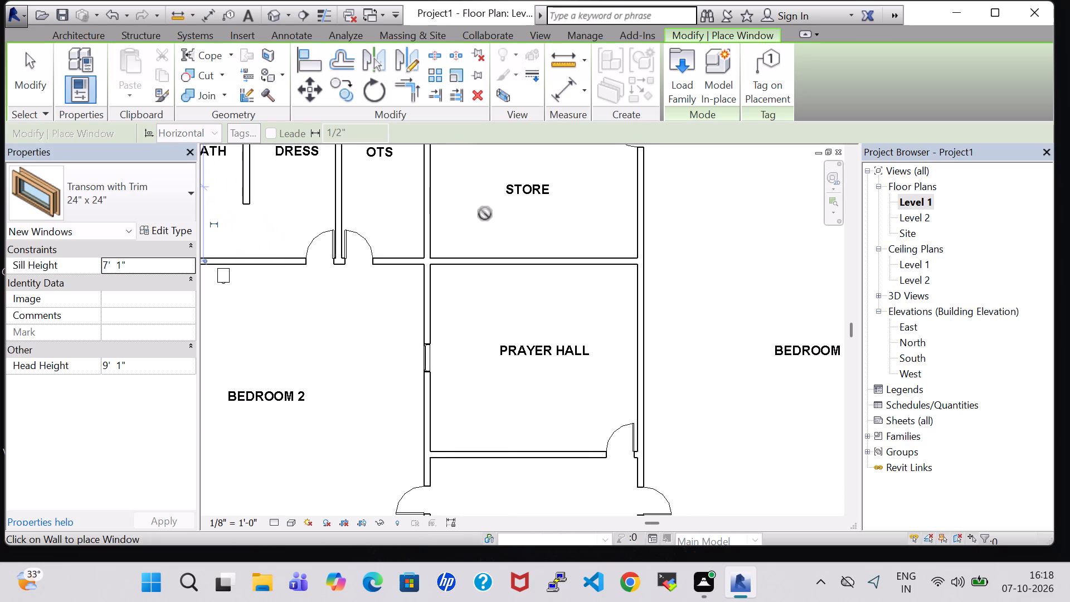
middle_drag(573, 318, 393, 217)
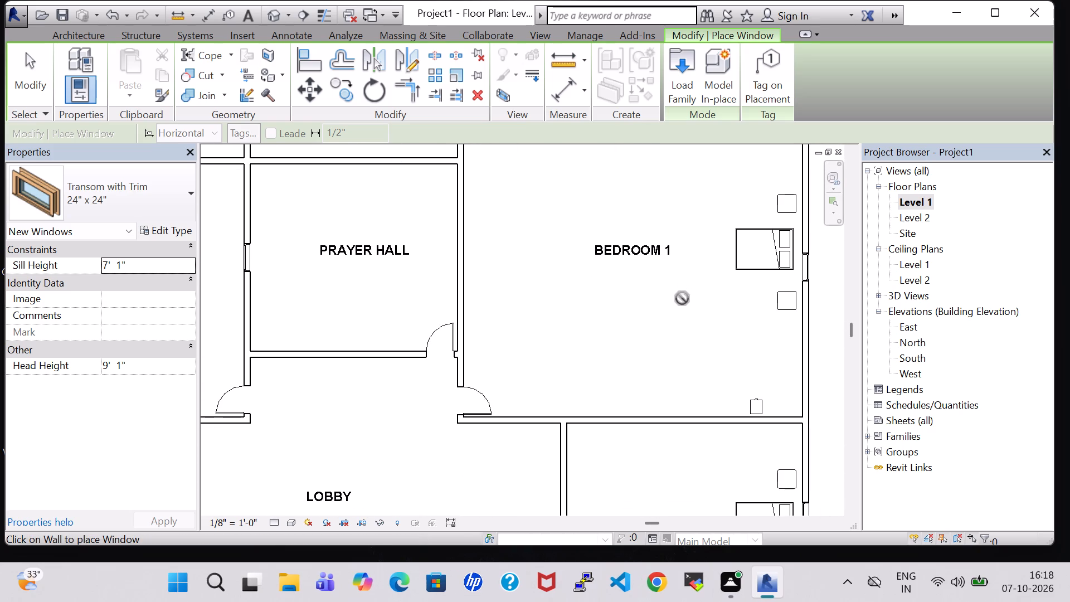
middle_drag(682, 298, 657, 117)
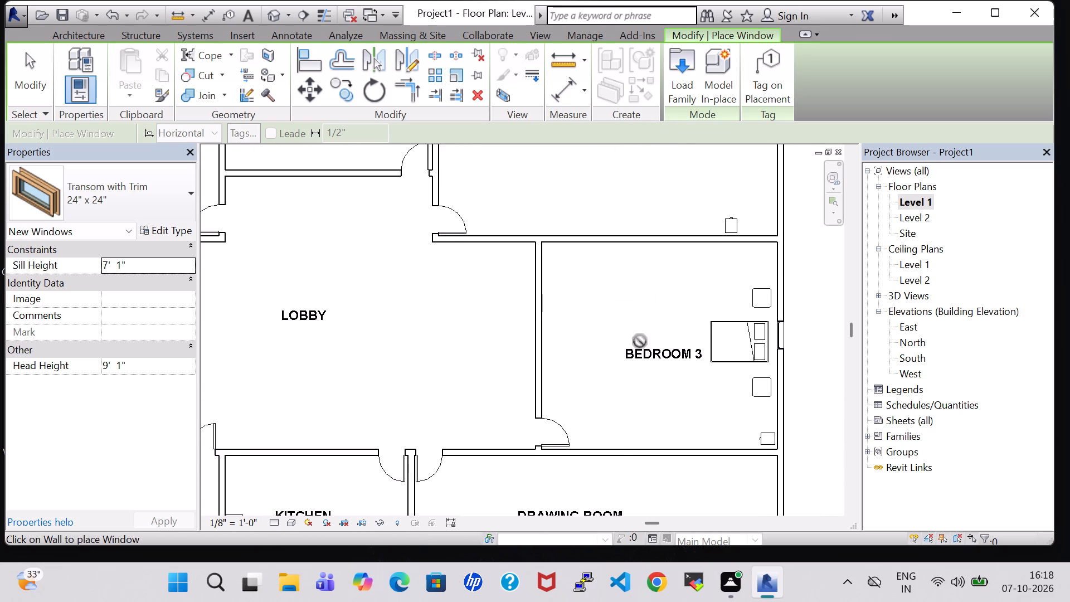
middle_drag(629, 431, 588, 174)
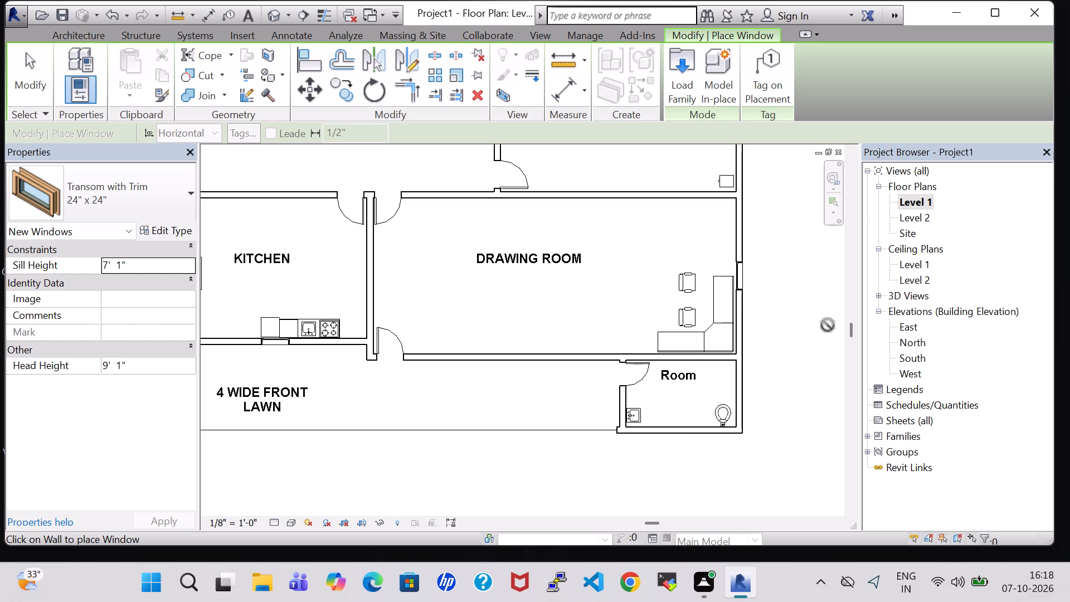
click(671, 431)
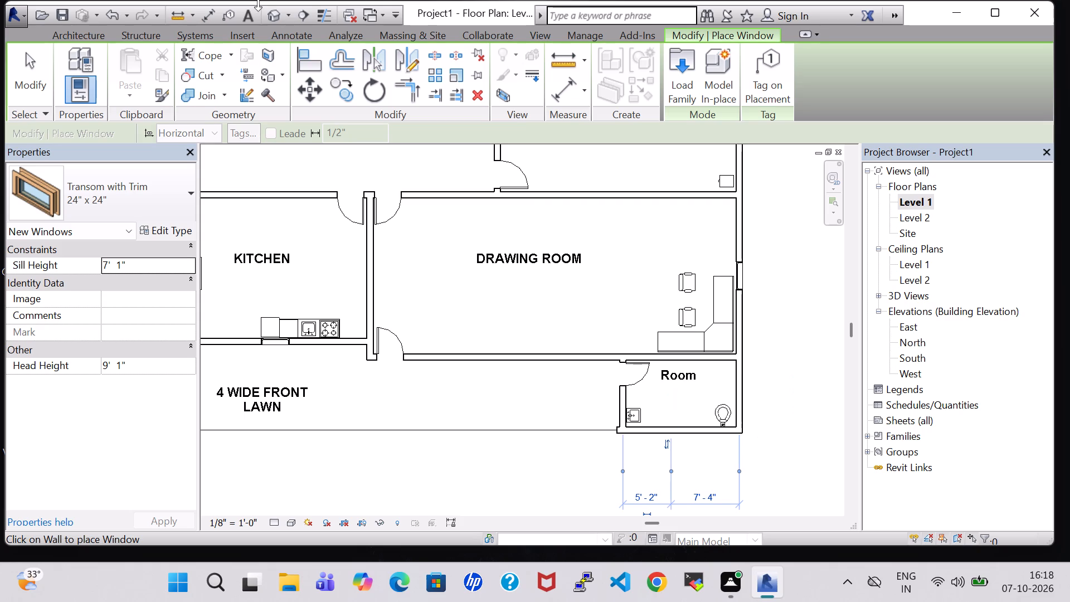
Examine the placed transom windows in 3D along the front and west exterior walls.
click(273, 15)
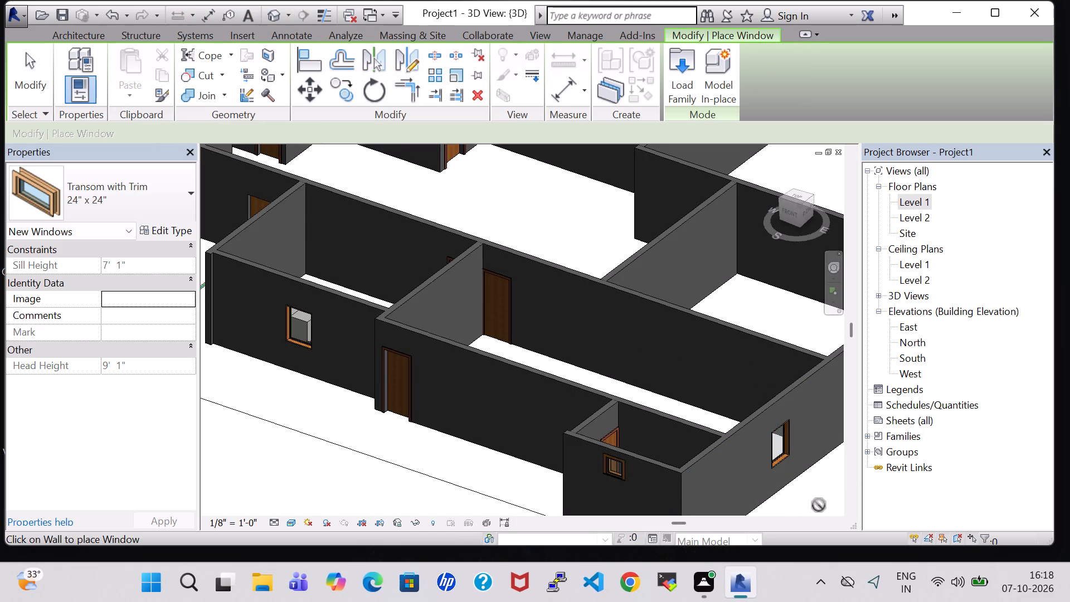
shift+middle_drag(812, 504, 824, 433)
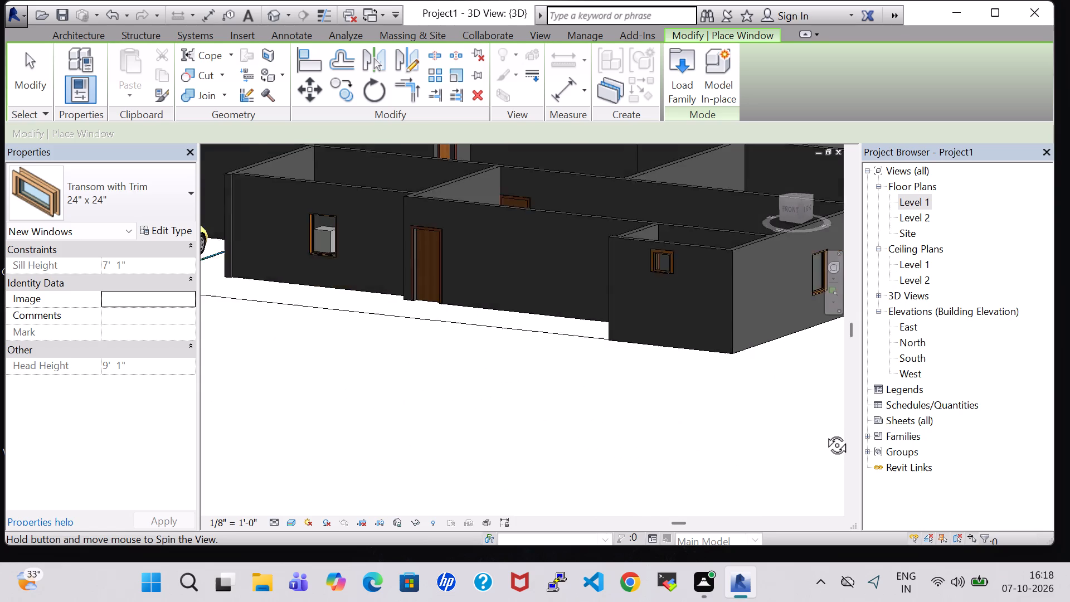
shift+middle_drag(824, 433, 811, 445)
shift+middle_drag(484, 390, 575, 458)
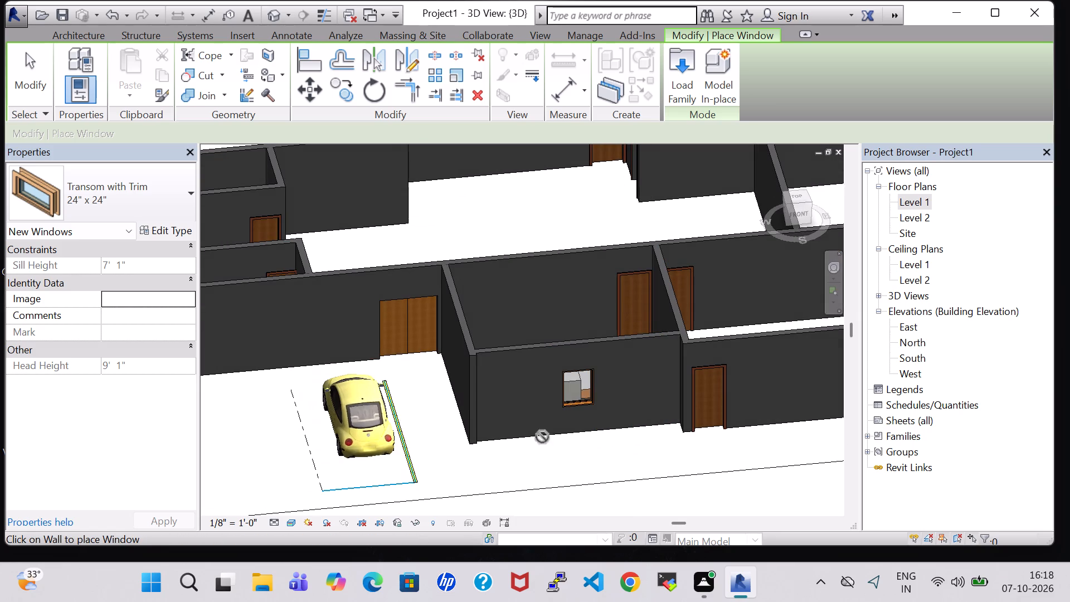
shift+middle_drag(255, 414, 409, 389)
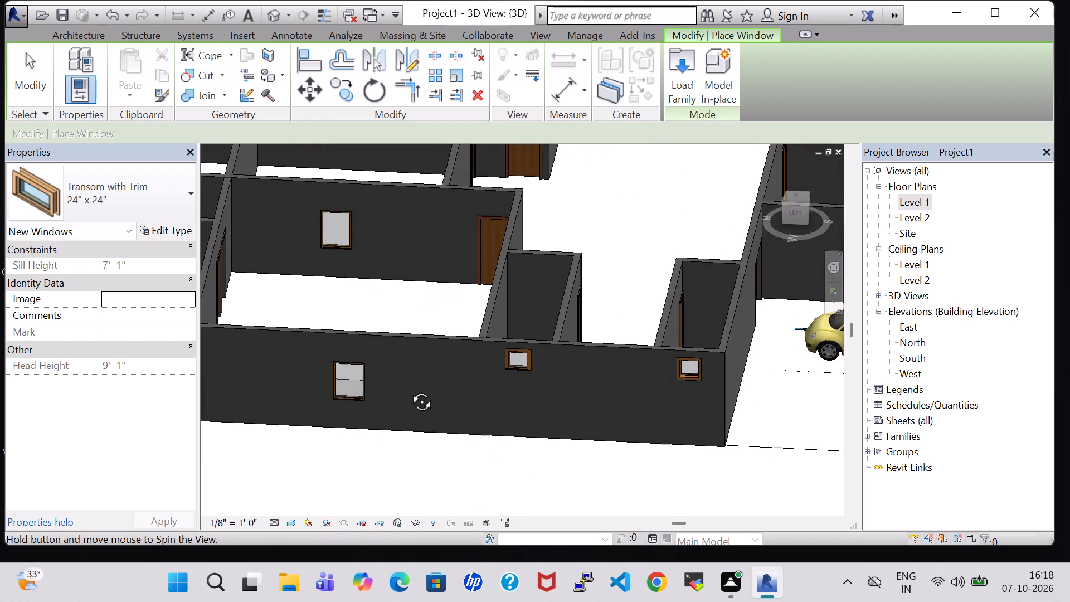
shift+middle_drag(409, 389, 429, 394)
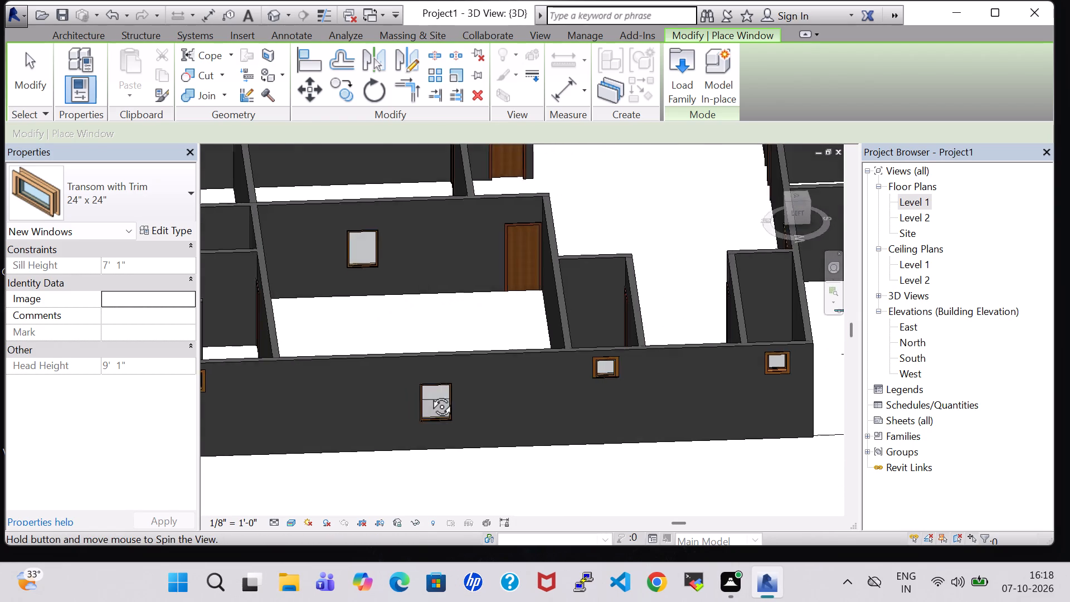
shift+middle_drag(429, 394, 470, 394)
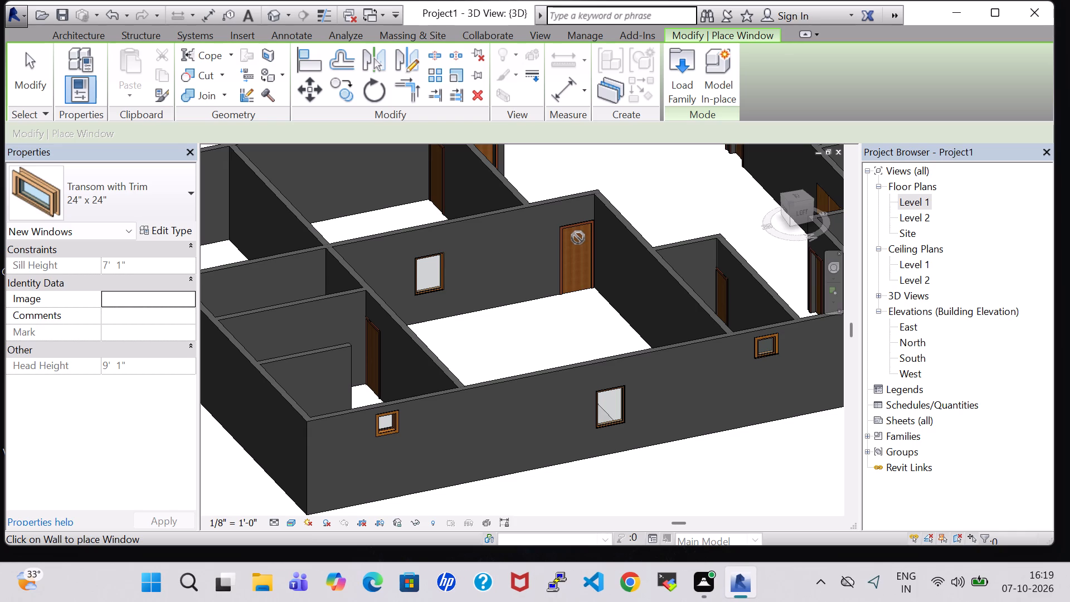
Return to the Level 1 floor plan and bring the bathroom and toilet area into view.
double_click(924, 198)
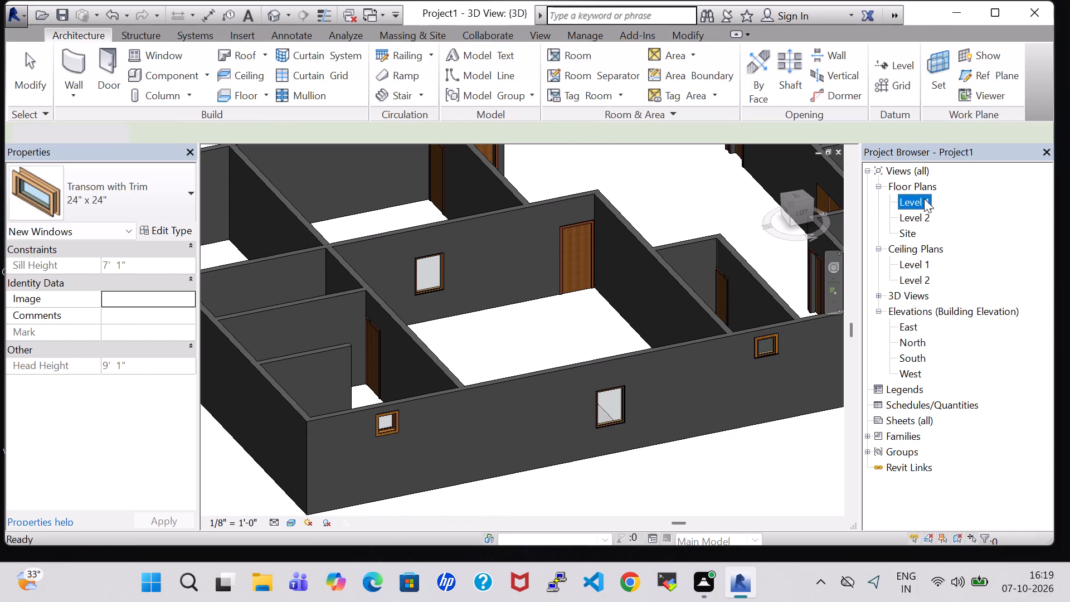
scroll(724, 295, down, 6)
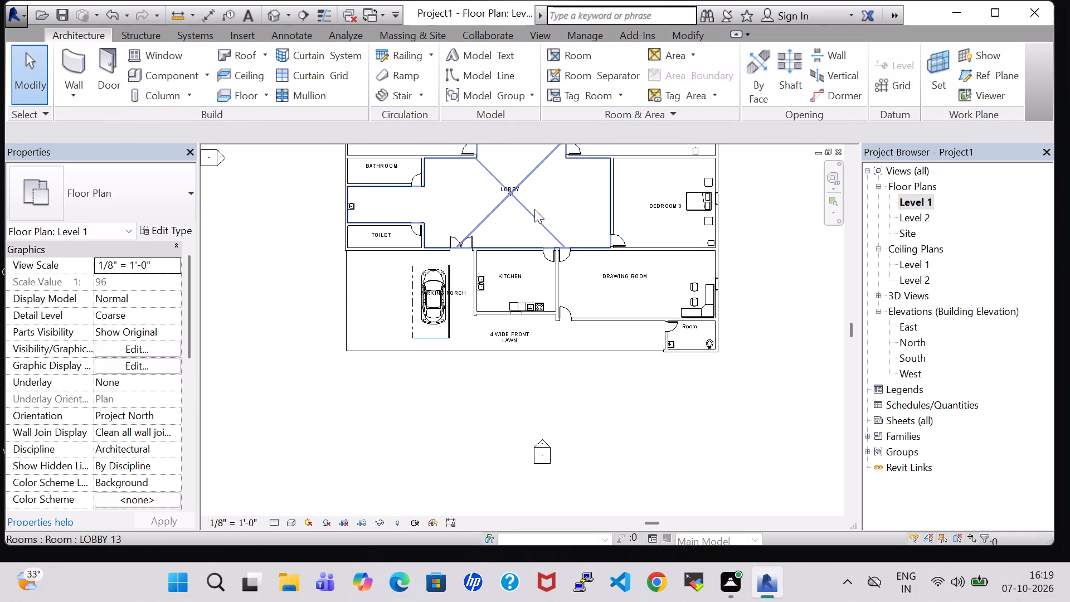
middle_drag(535, 209, 550, 375)
scroll(595, 263, down, 2)
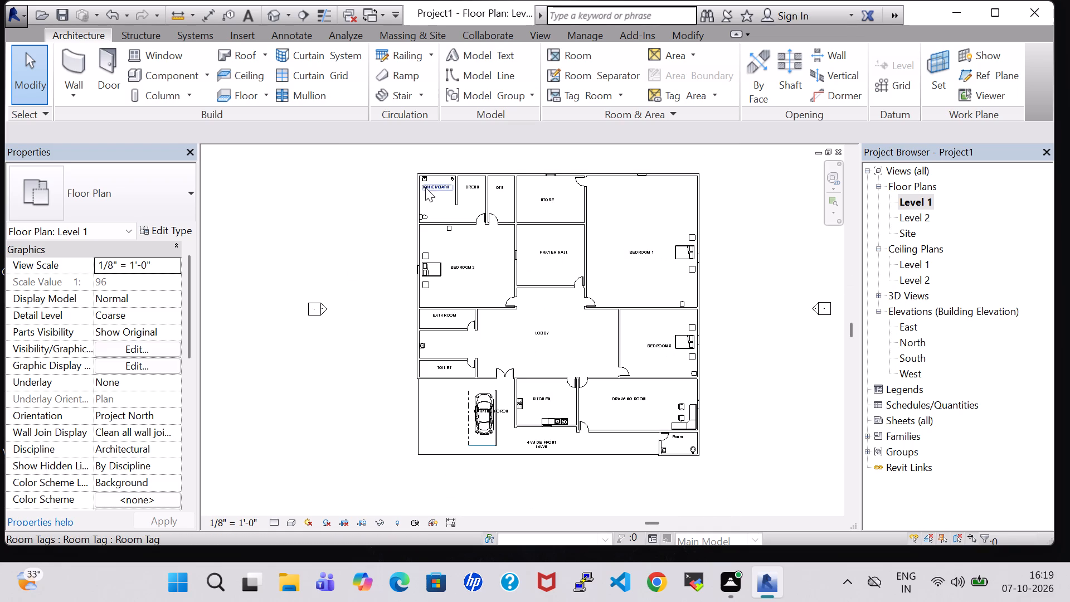
scroll(432, 312, up, 3)
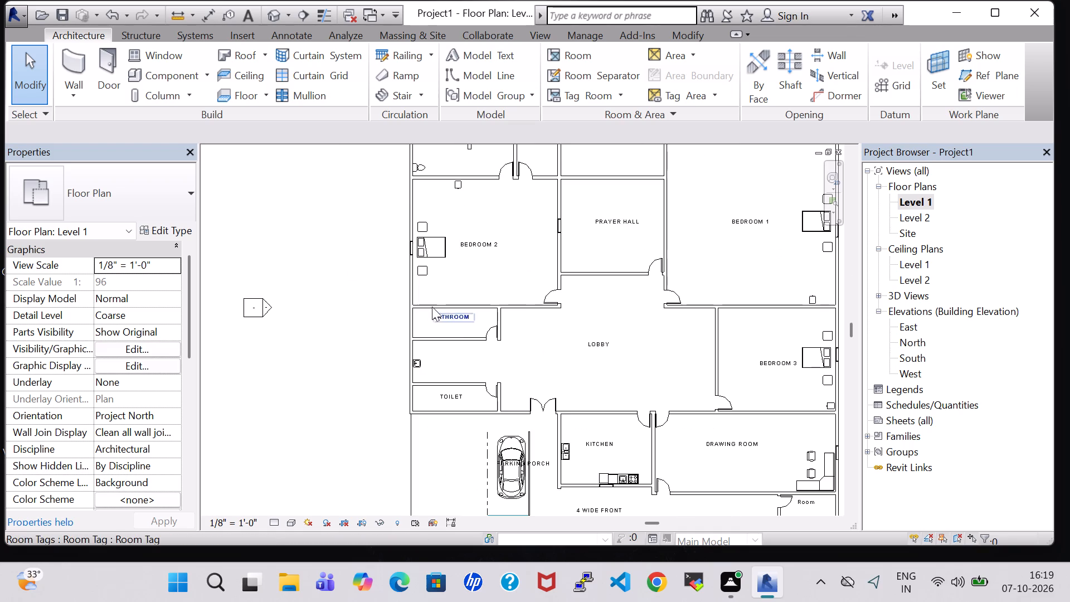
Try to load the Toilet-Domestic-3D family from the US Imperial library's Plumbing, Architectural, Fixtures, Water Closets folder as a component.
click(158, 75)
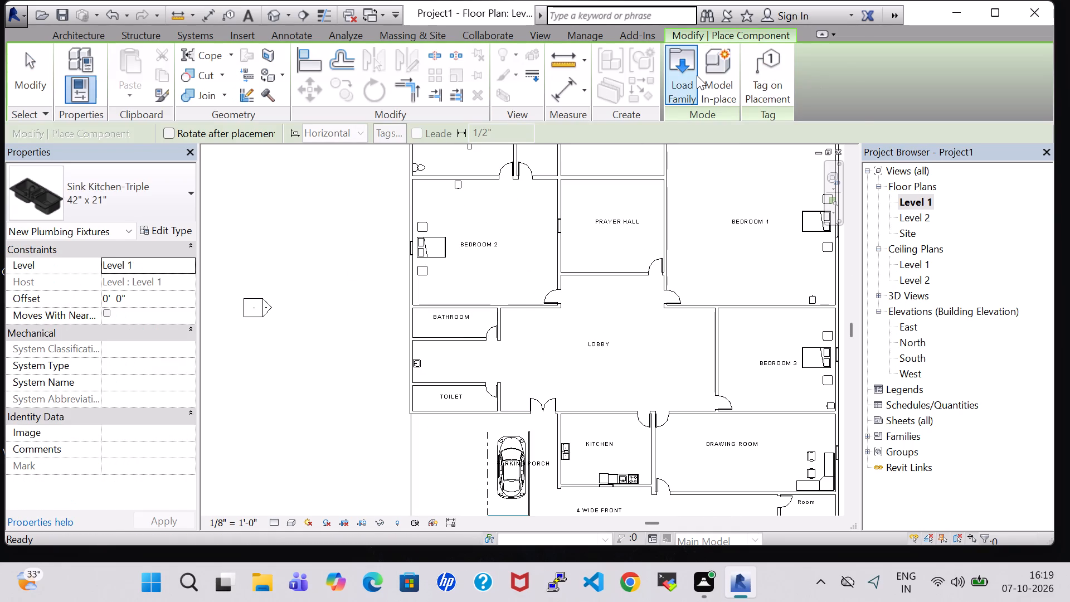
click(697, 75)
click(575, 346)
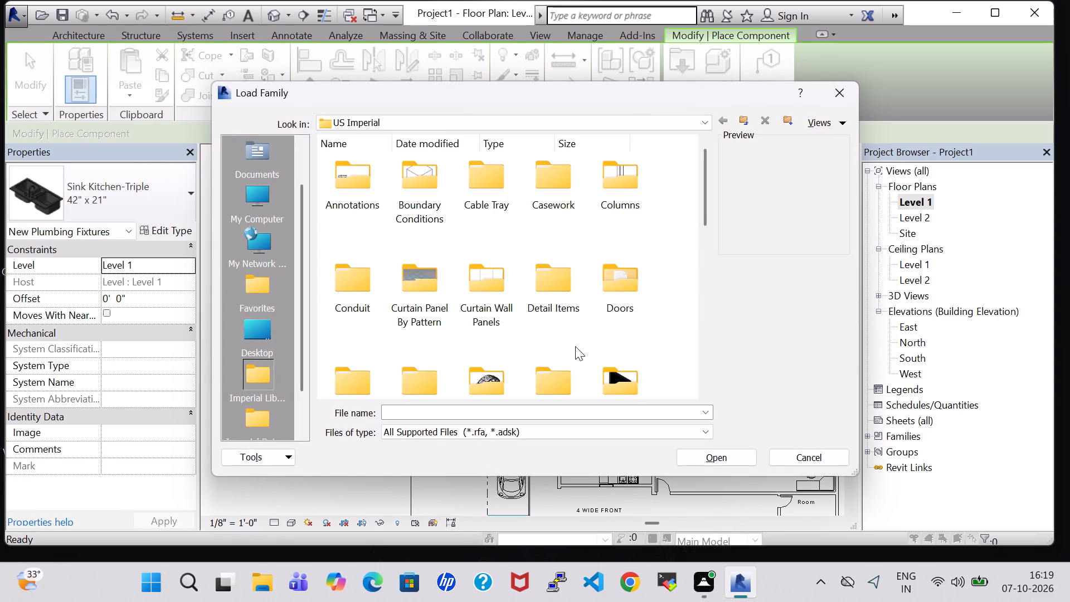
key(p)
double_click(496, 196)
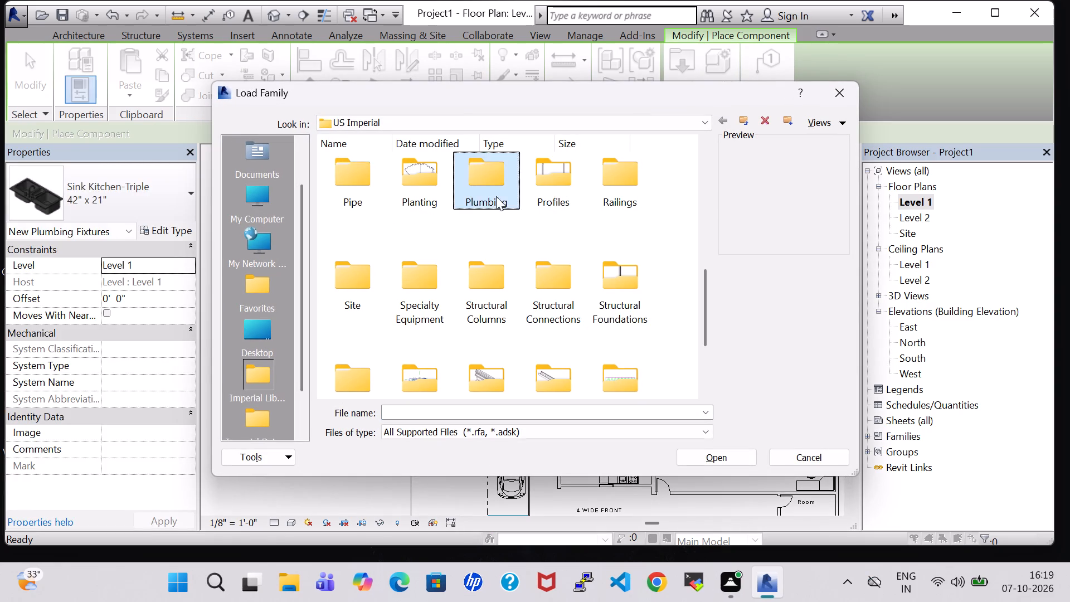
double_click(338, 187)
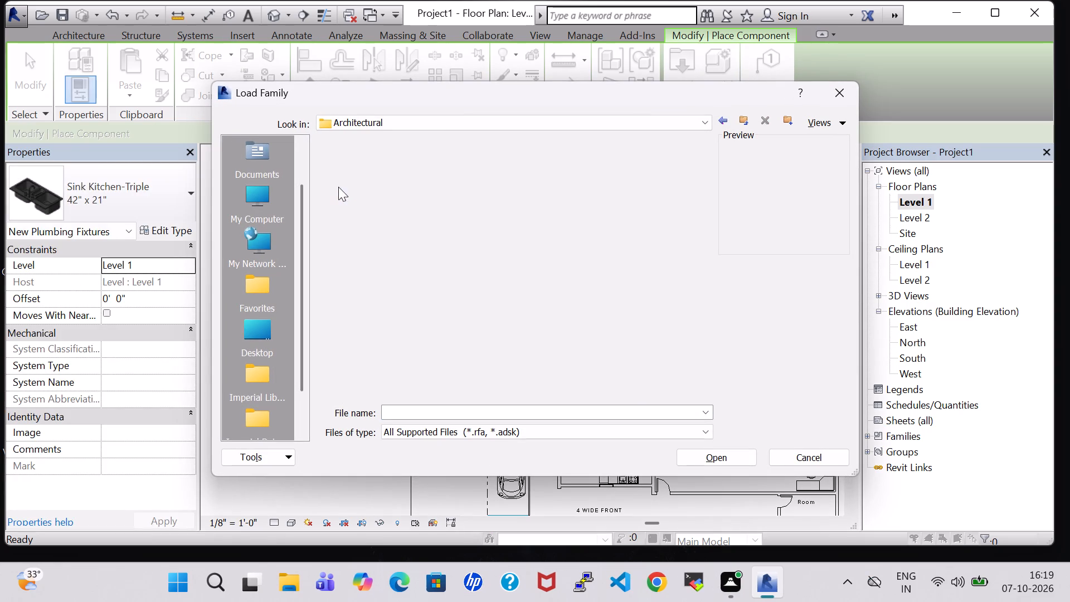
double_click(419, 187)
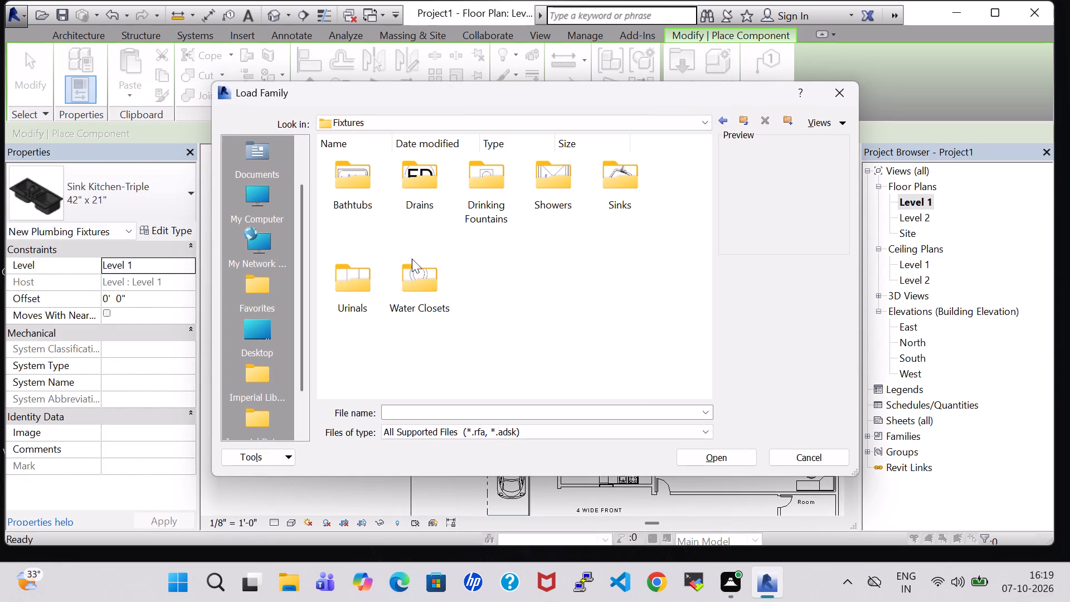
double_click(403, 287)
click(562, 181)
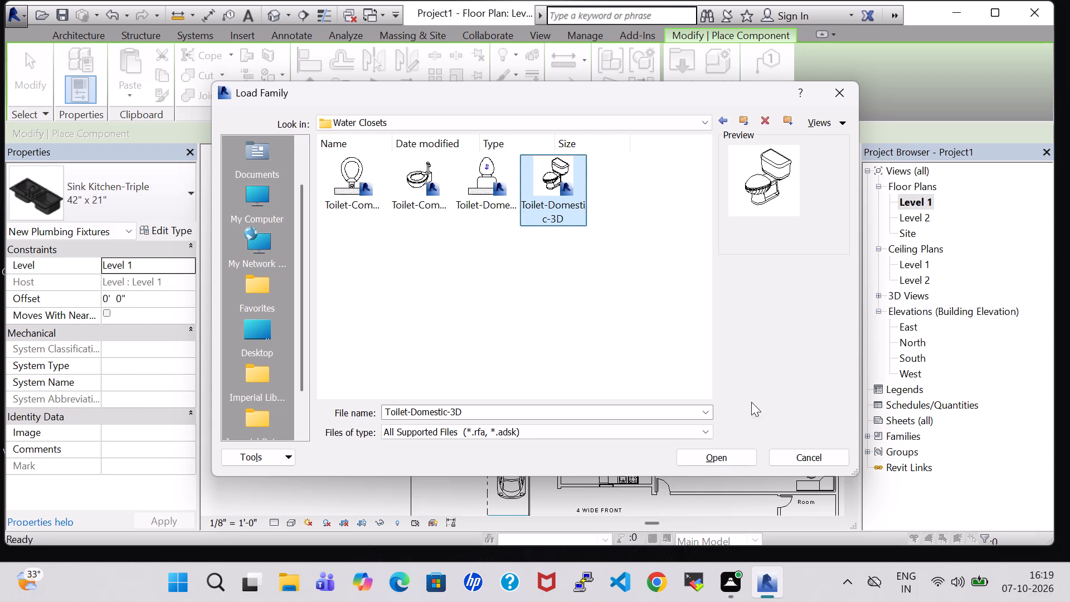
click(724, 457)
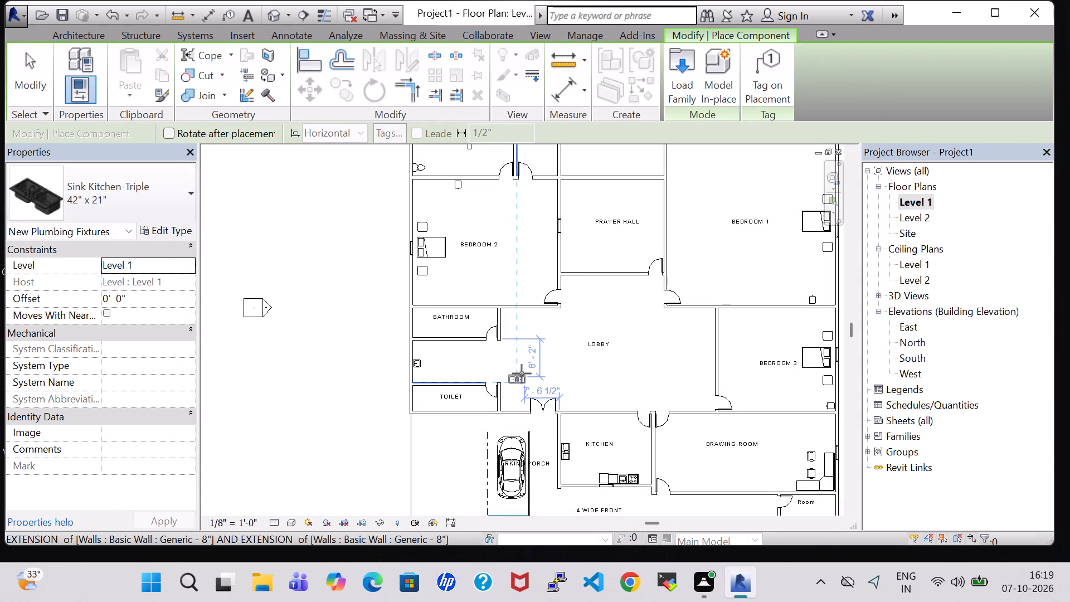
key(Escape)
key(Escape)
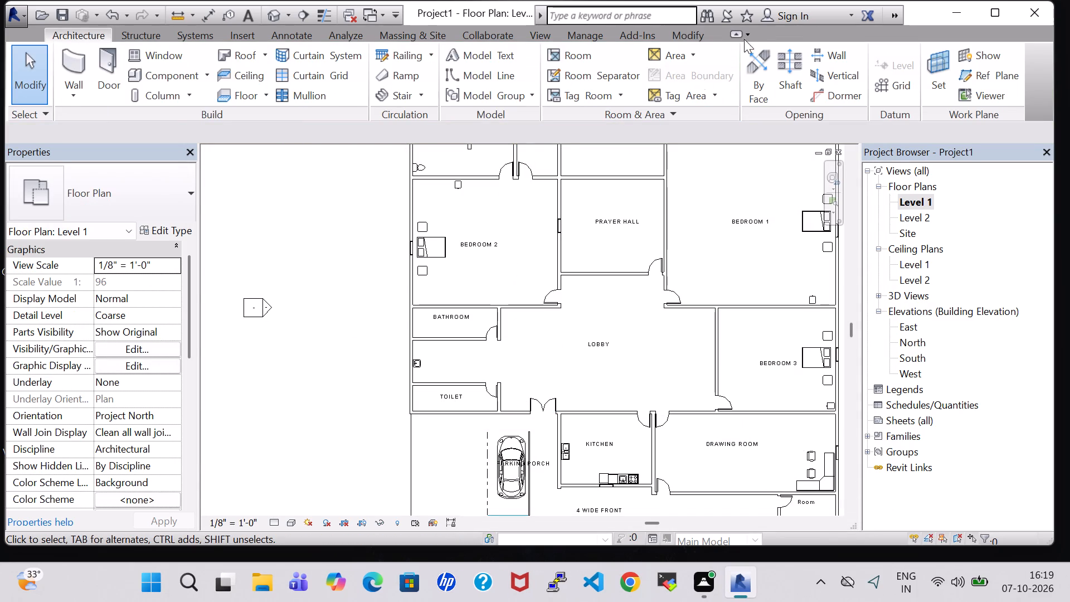
Restart component family loading and look through the Domestic, Classroom-Library and Fire Protection folders of the US Imperial library's Specialty Equipment.
click(172, 75)
click(675, 70)
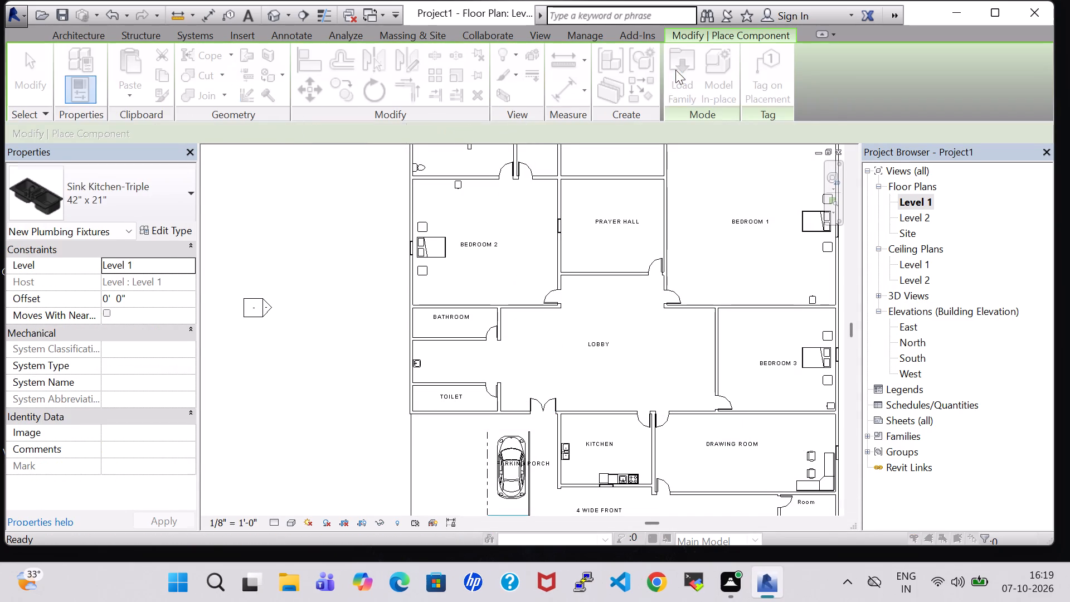
scroll(598, 263, down, 3)
scroll(520, 294, down, 2)
scroll(515, 259, up, 1)
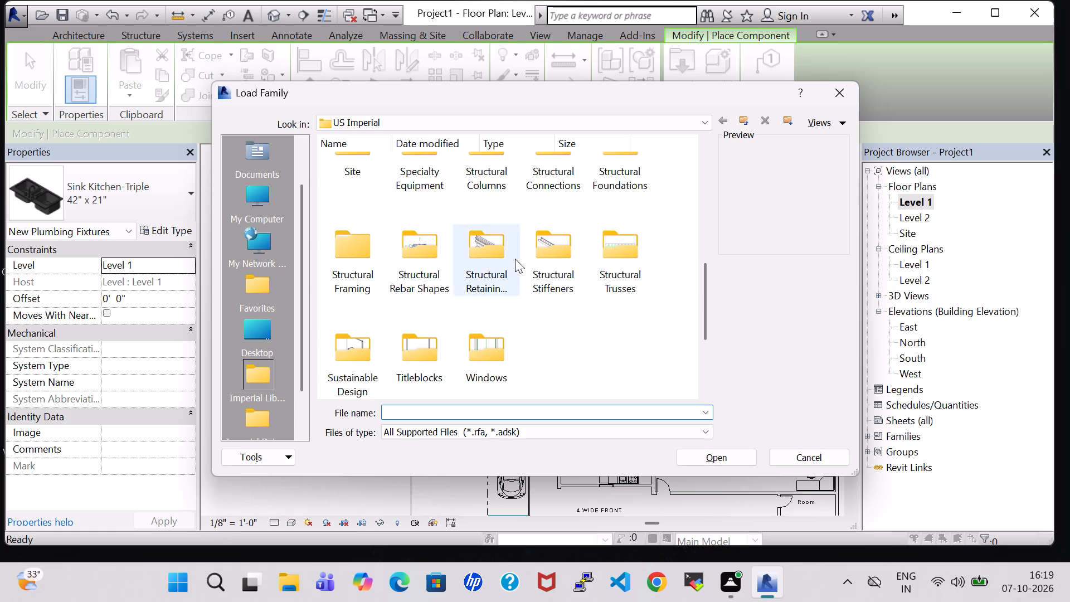
scroll(515, 259, up, 1)
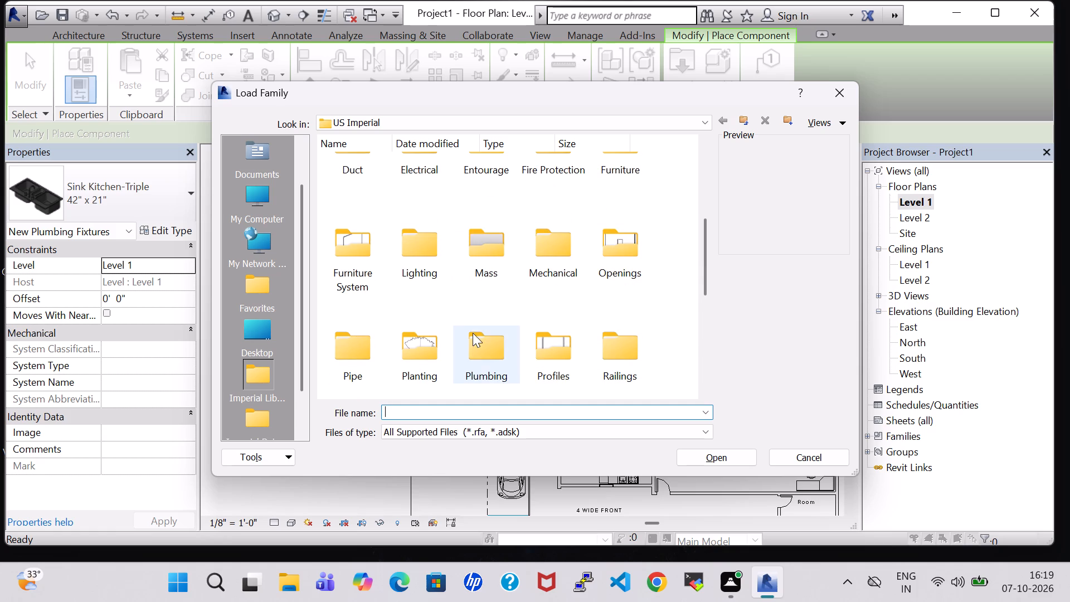
scroll(483, 354, down, 2)
double_click(394, 172)
double_click(410, 173)
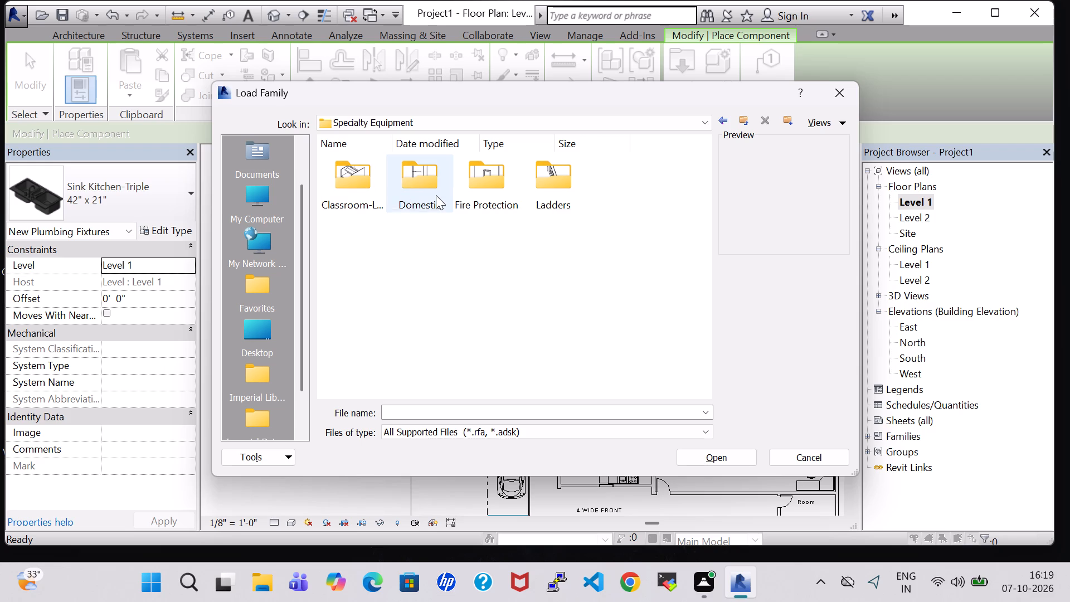
double_click(427, 195)
click(723, 120)
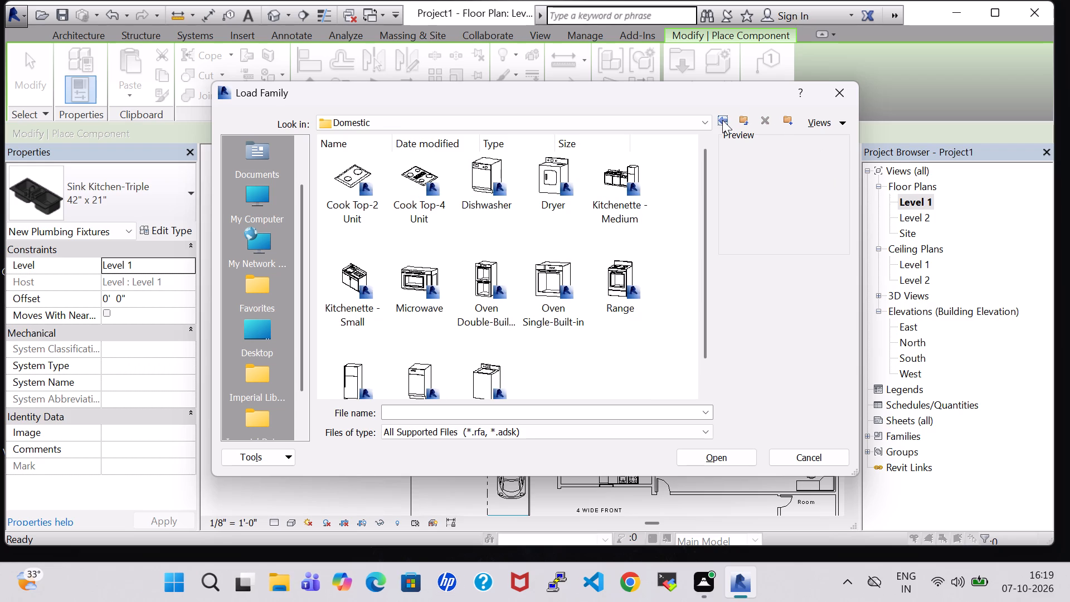
double_click(329, 176)
click(723, 120)
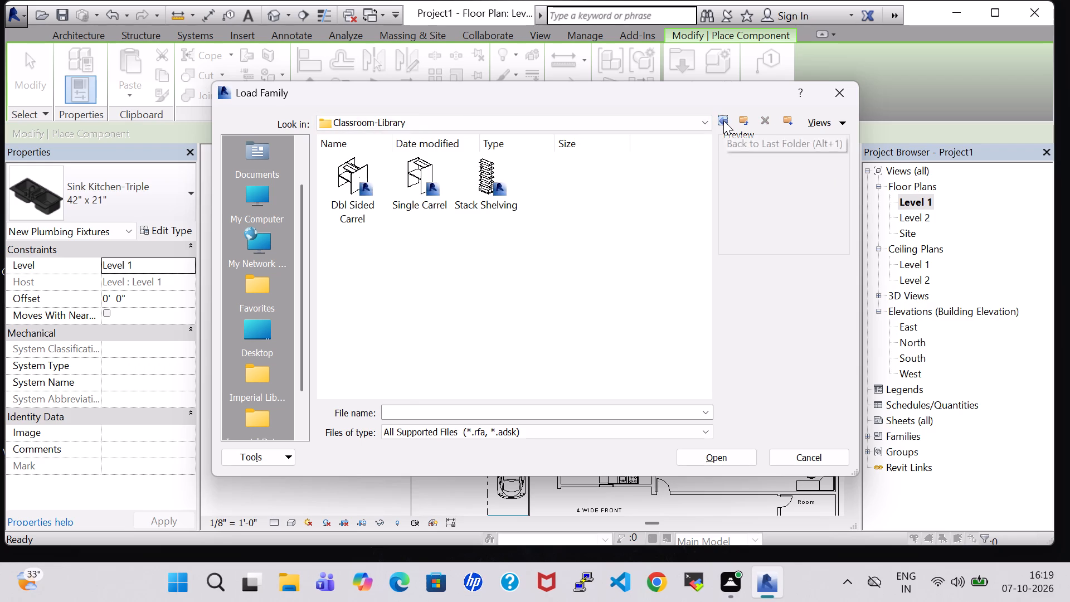
double_click(487, 186)
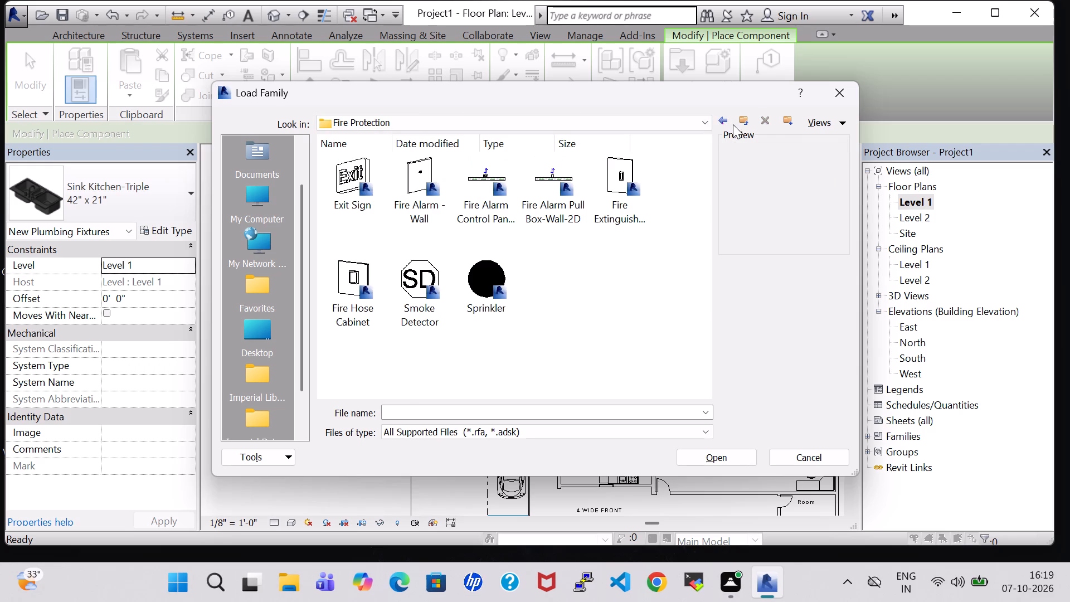
click(723, 119)
click(723, 119)
Search the US Imperial library for a suitable component family, examining the Profiles and Furniture folders.
scroll(528, 271, down, 3)
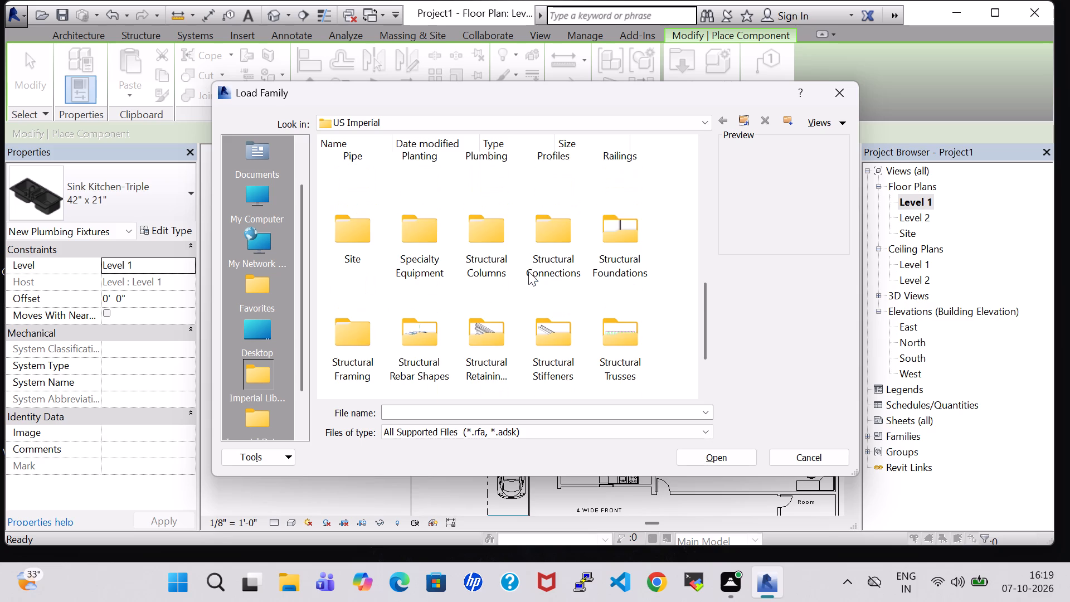
scroll(478, 319, down, 1)
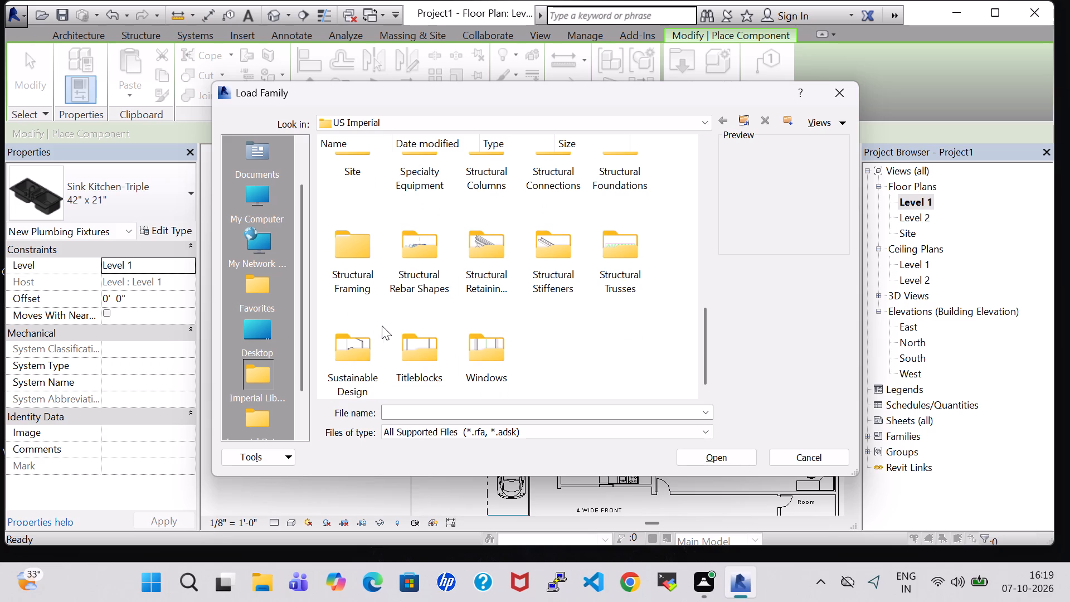
scroll(451, 203, up, 1)
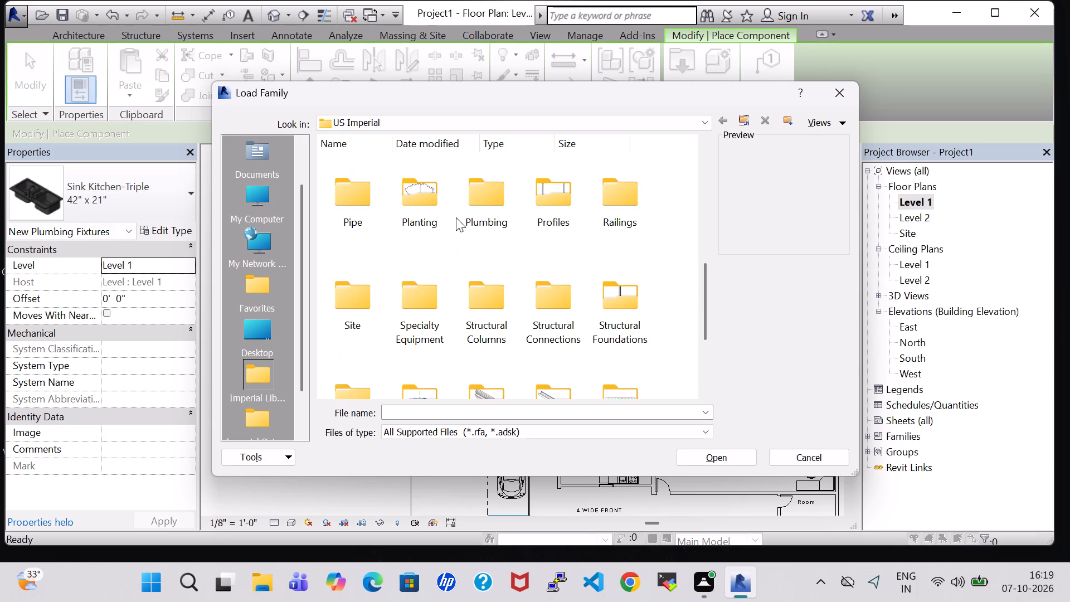
scroll(475, 357, down, 1)
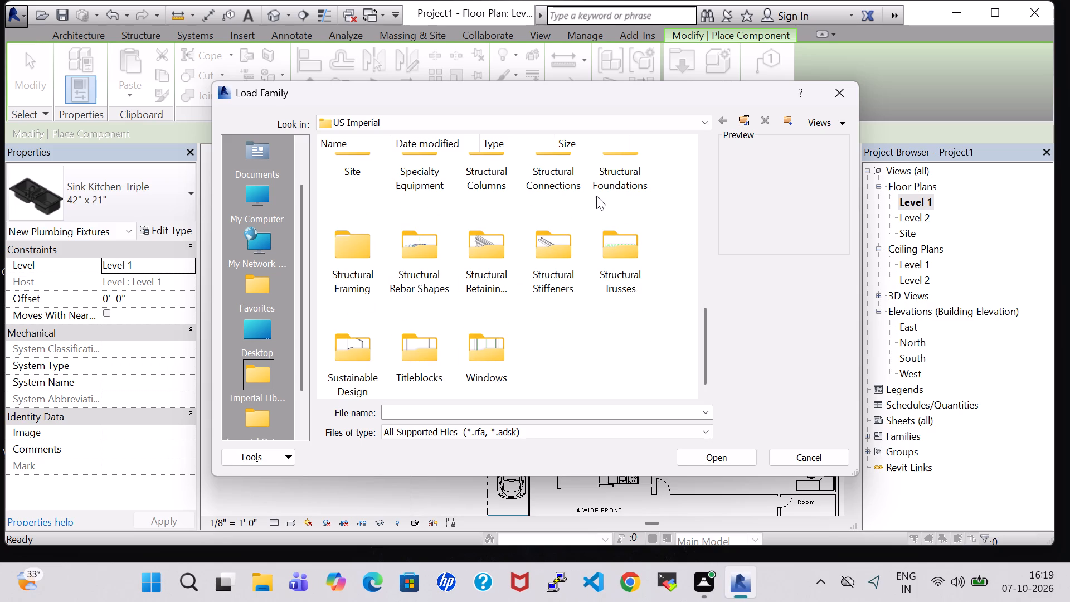
scroll(673, 248, up, 1)
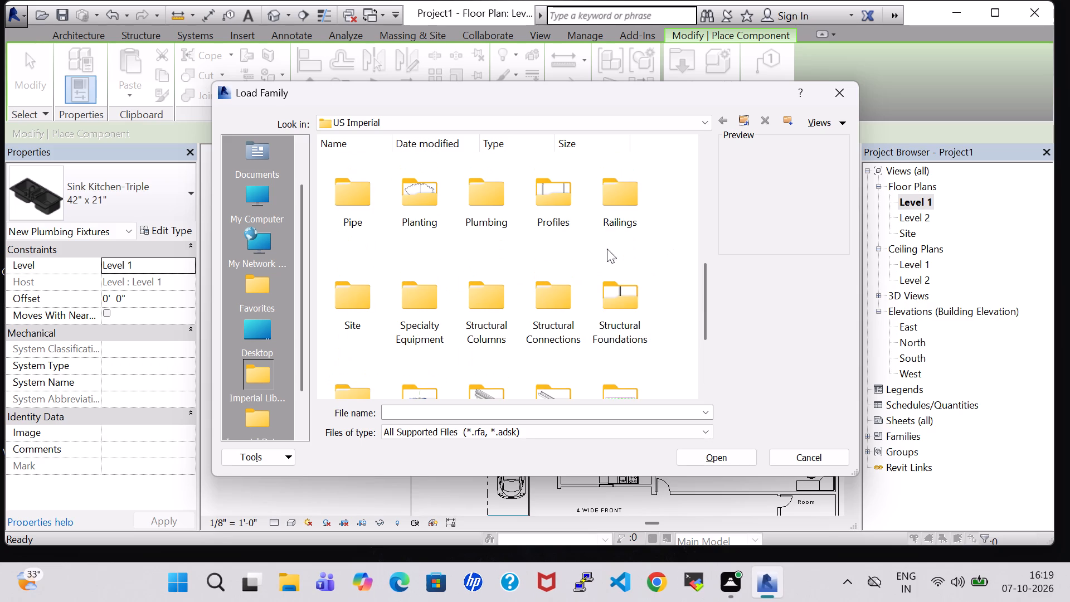
double_click(566, 212)
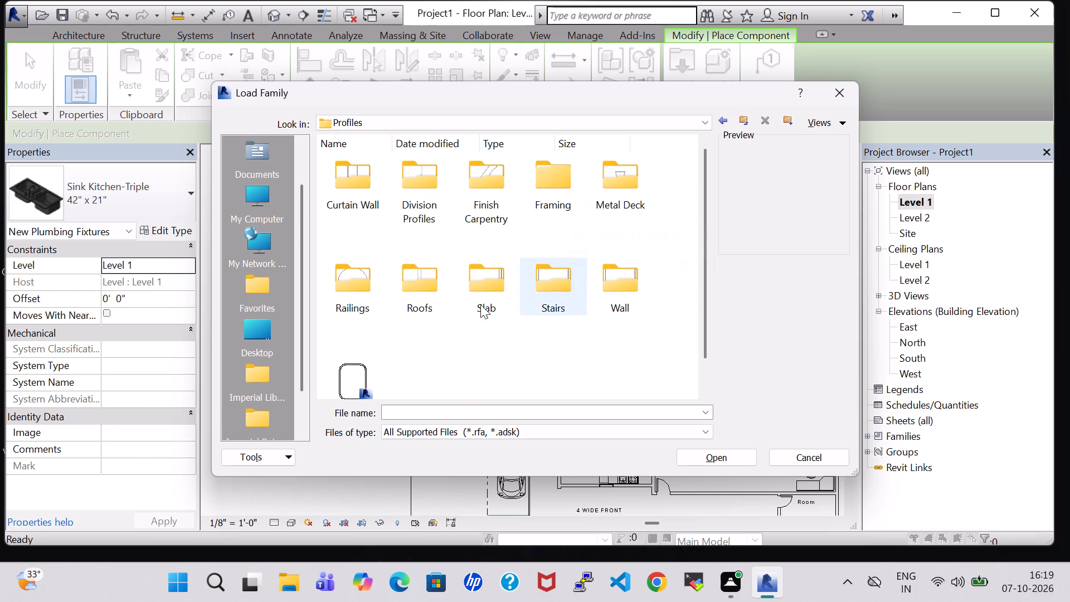
click(720, 125)
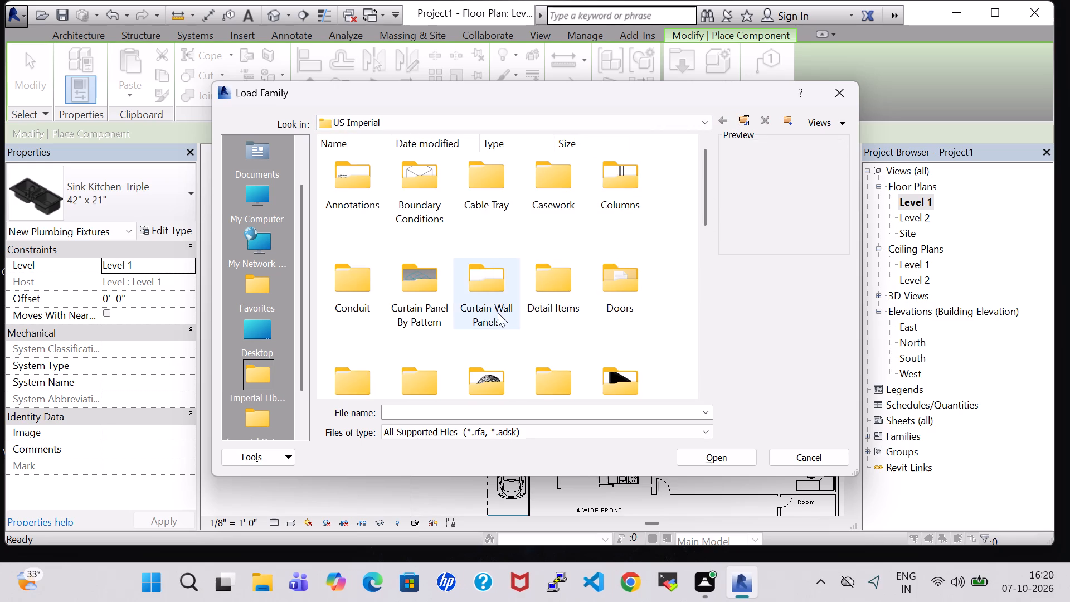
scroll(484, 243, up, 1)
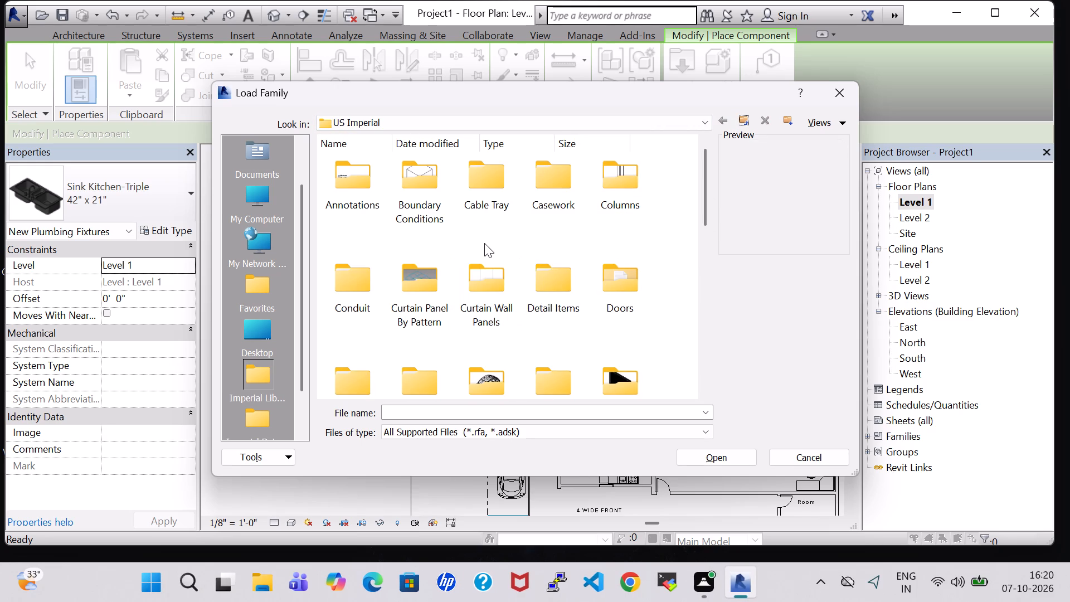
scroll(484, 243, down, 1)
double_click(651, 238)
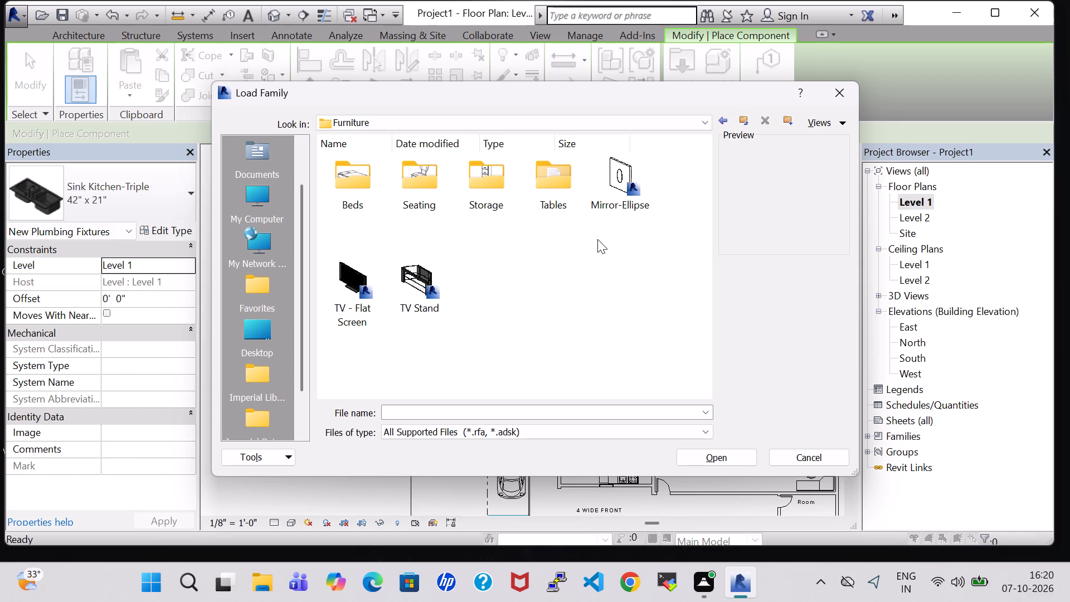
click(727, 119)
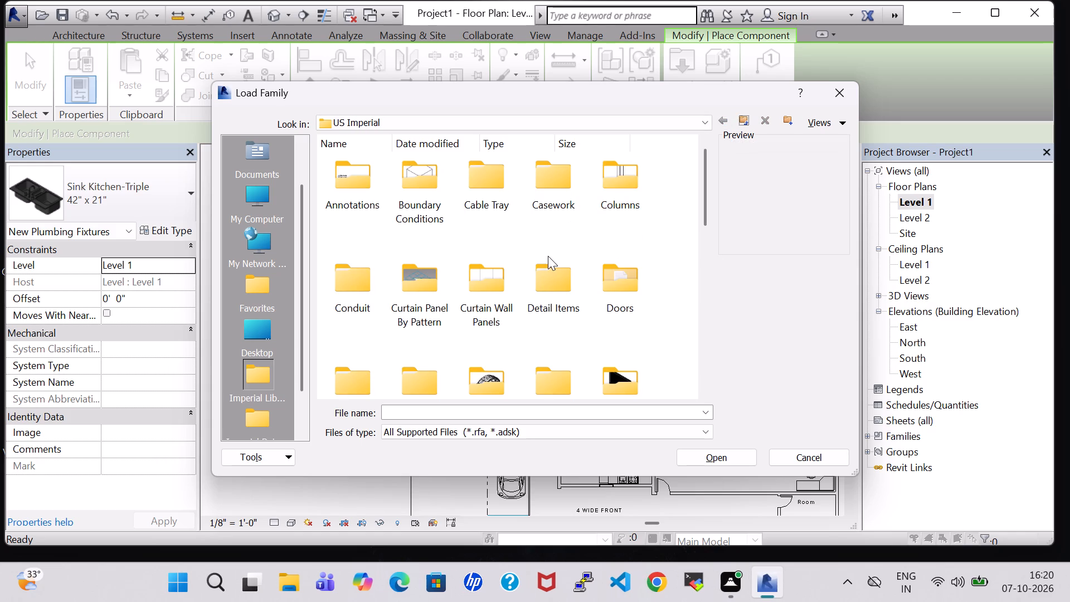
Load the Water Closet - Flush Tank family from the US Imperial library's Plumbing, MEP, Fixtures, Water Closets folder.
scroll(542, 257, down, 1)
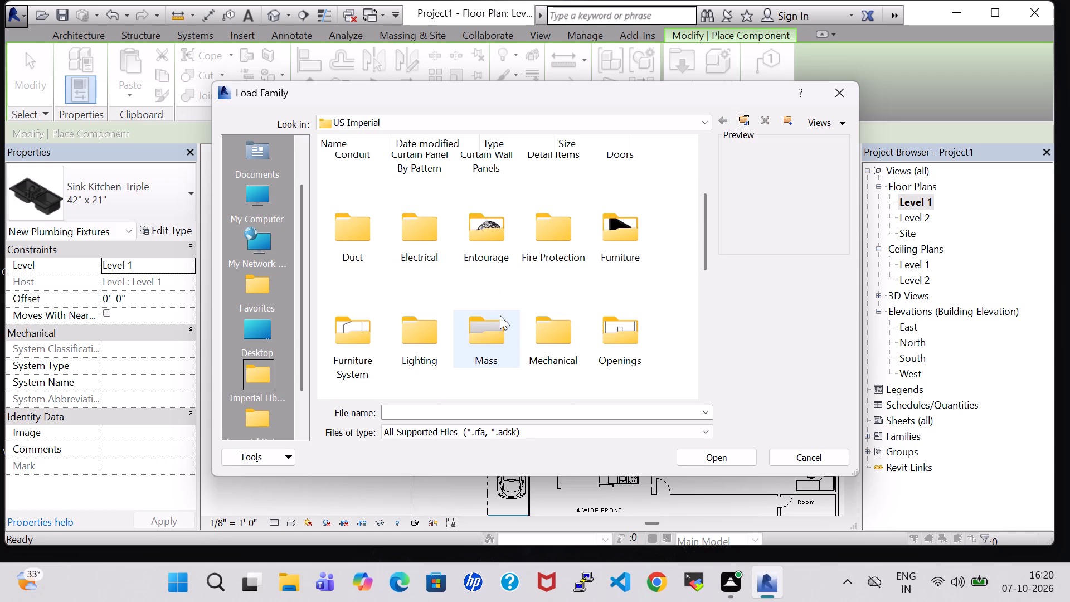
scroll(610, 324, down, 1)
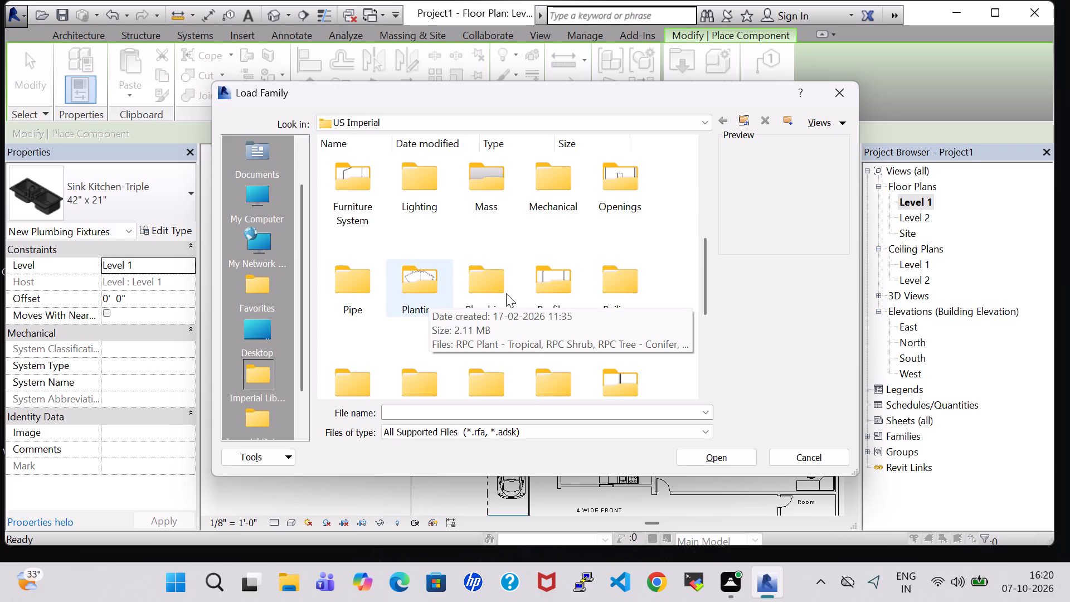
double_click(504, 279)
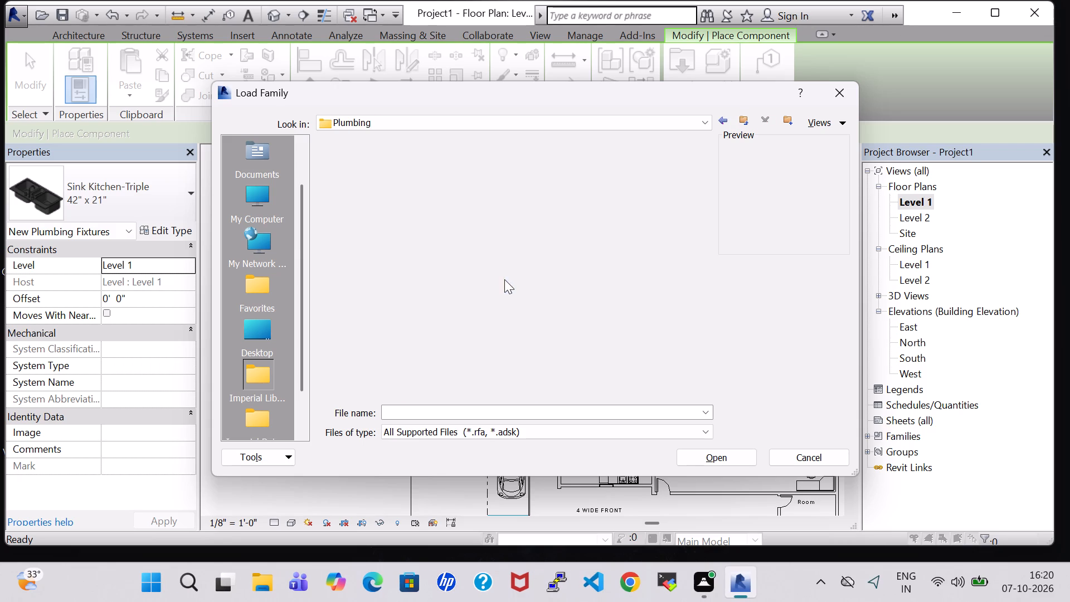
double_click(352, 192)
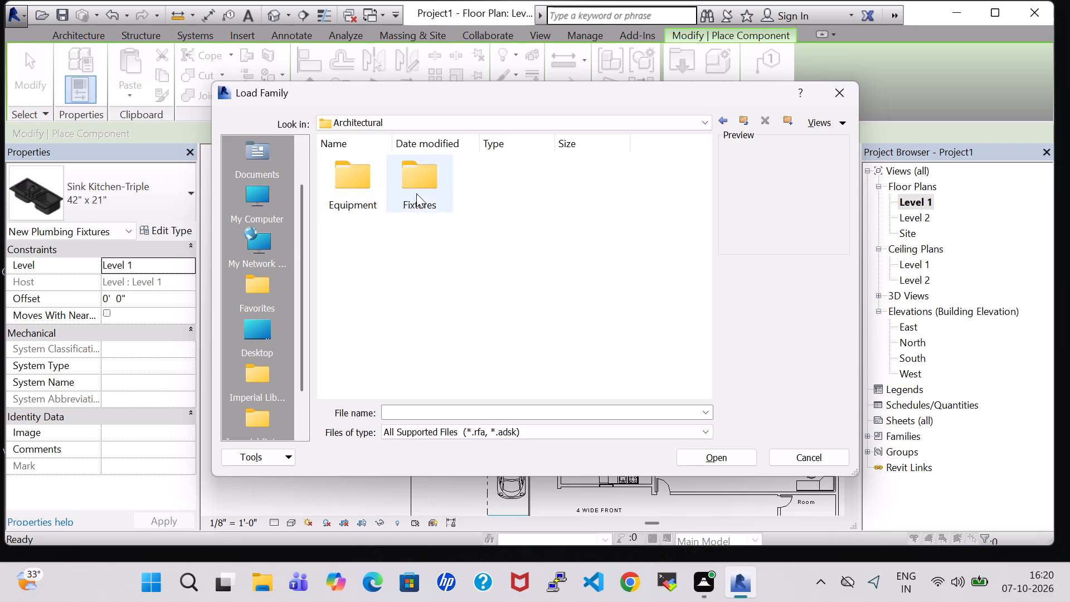
click(721, 117)
double_click(442, 175)
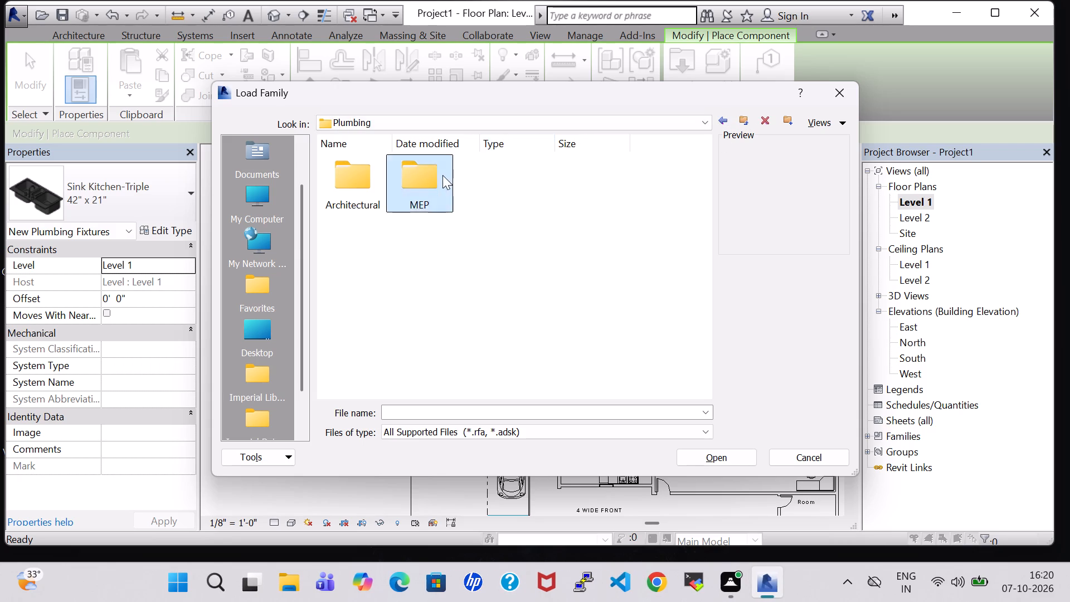
double_click(426, 193)
double_click(437, 192)
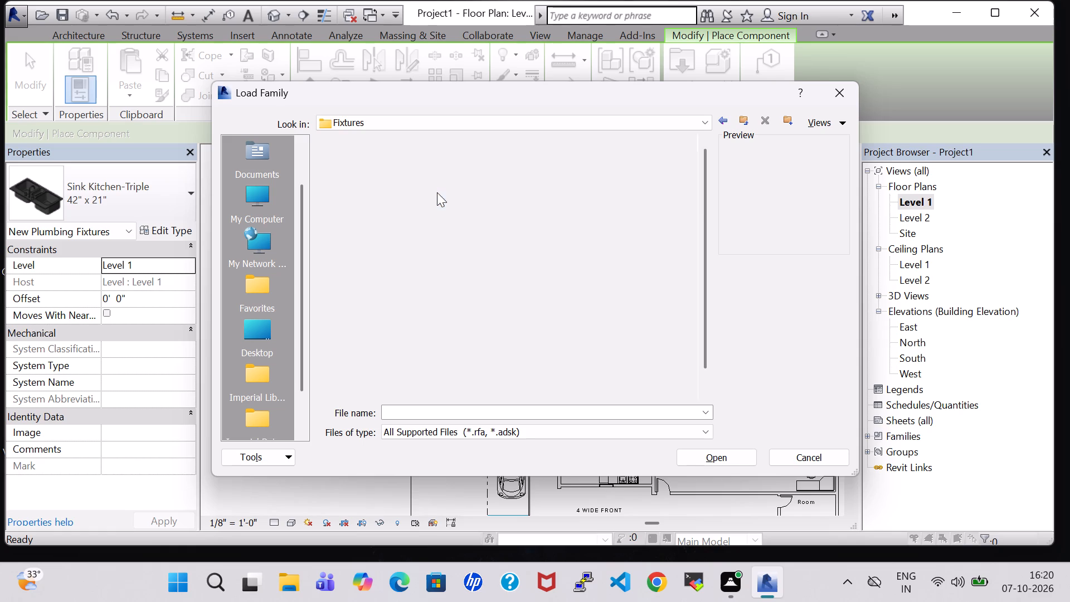
double_click(557, 283)
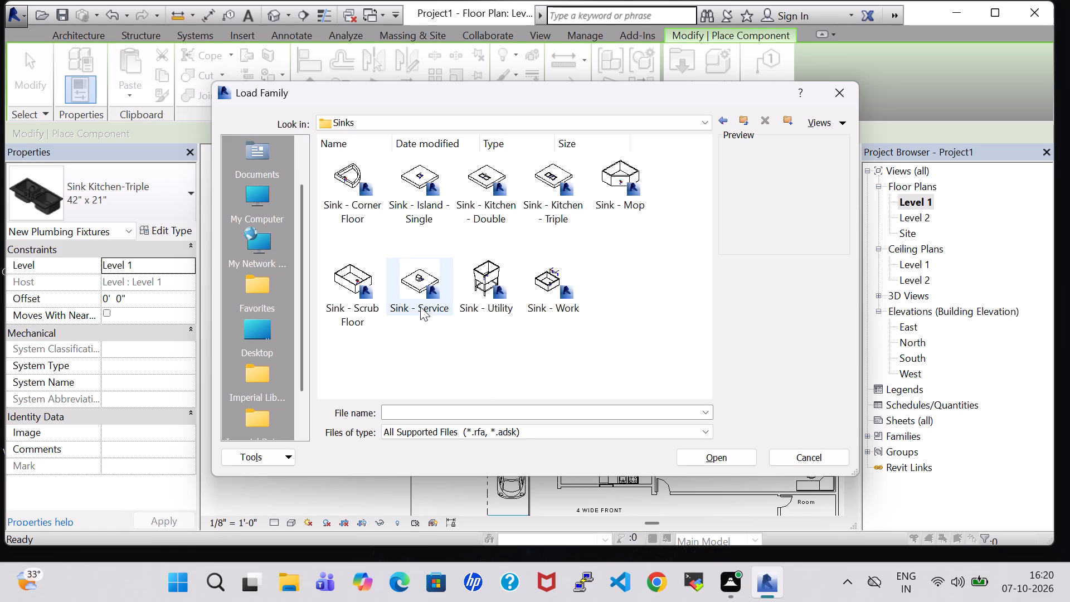
click(722, 120)
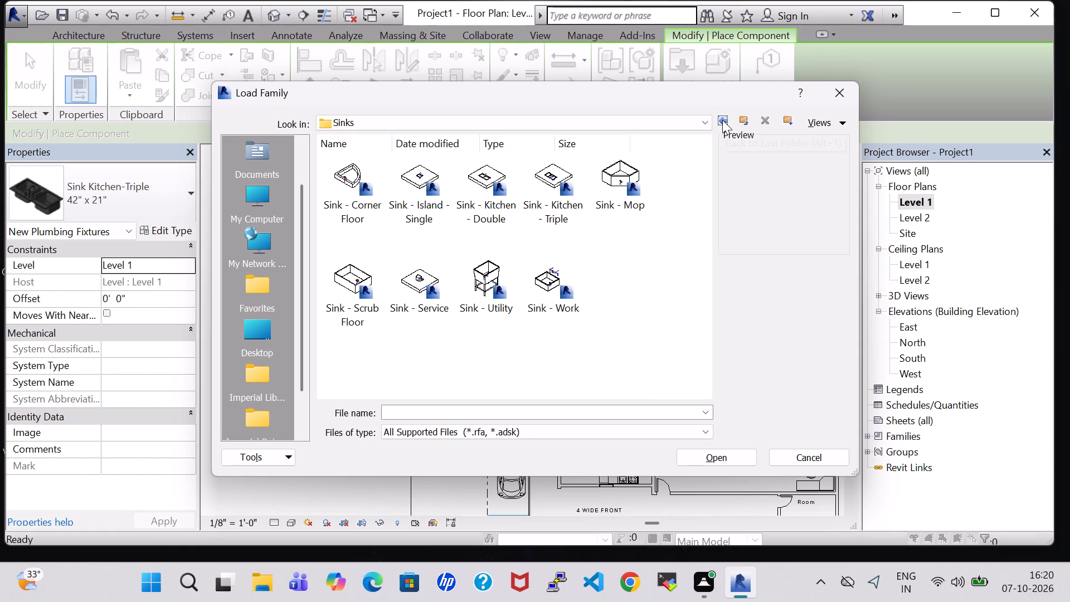
scroll(634, 307, down, 1)
double_click(364, 358)
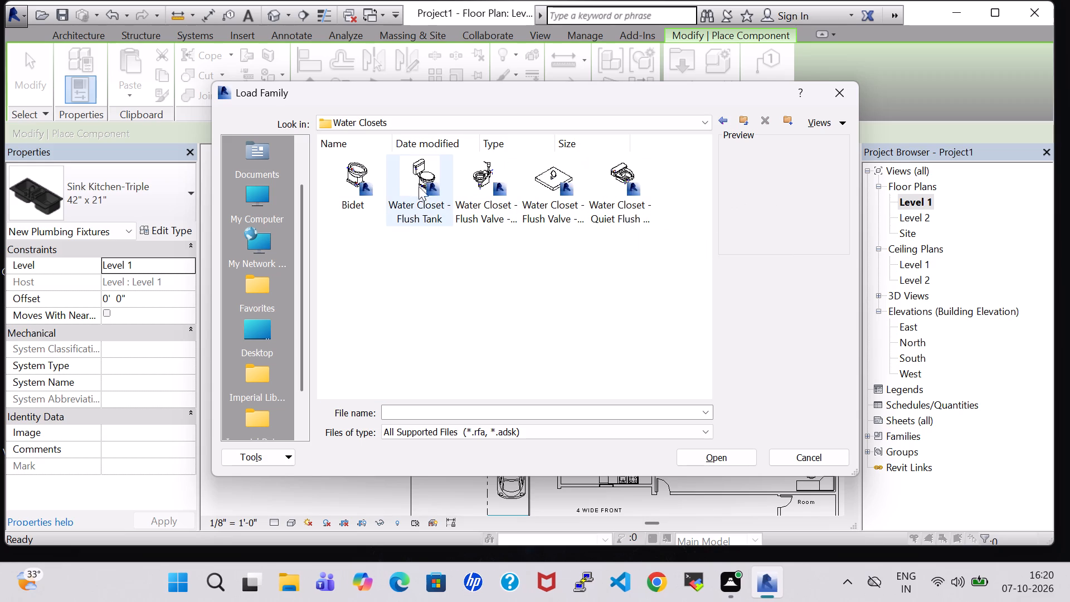
click(414, 195)
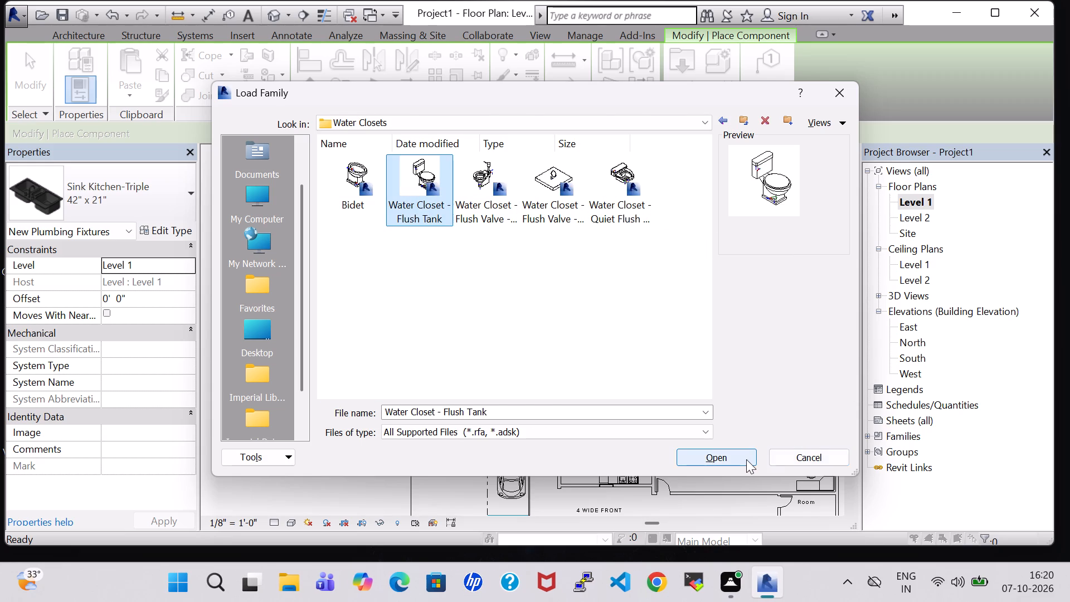
click(746, 459)
Place one flush-tank water closet in the TOILET room against the exterior wall and end component placement.
scroll(482, 363, up, 5)
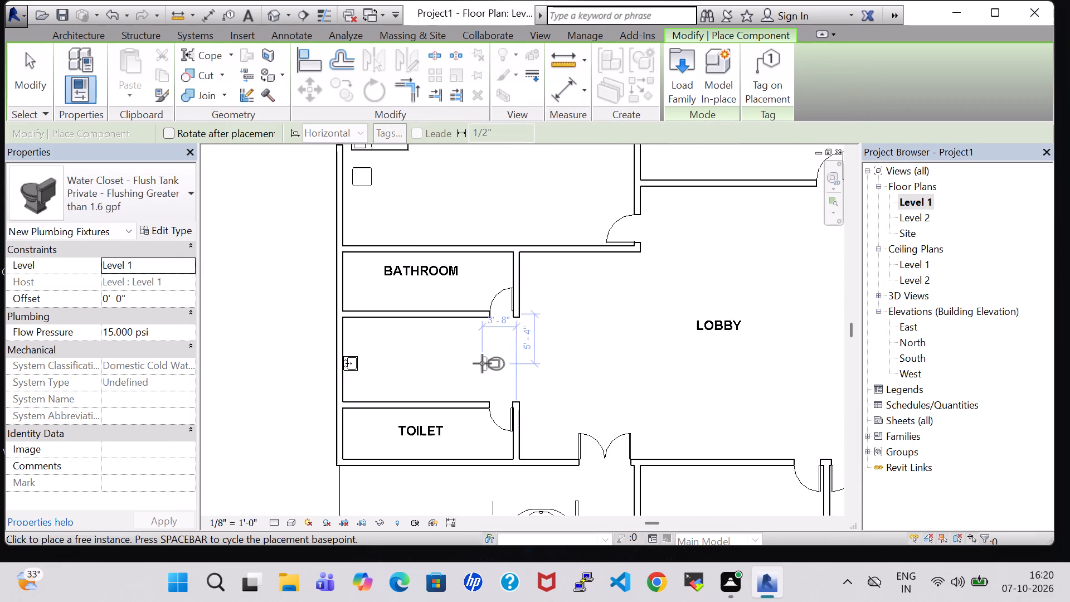
scroll(482, 363, up, 3)
scroll(419, 353, down, 2)
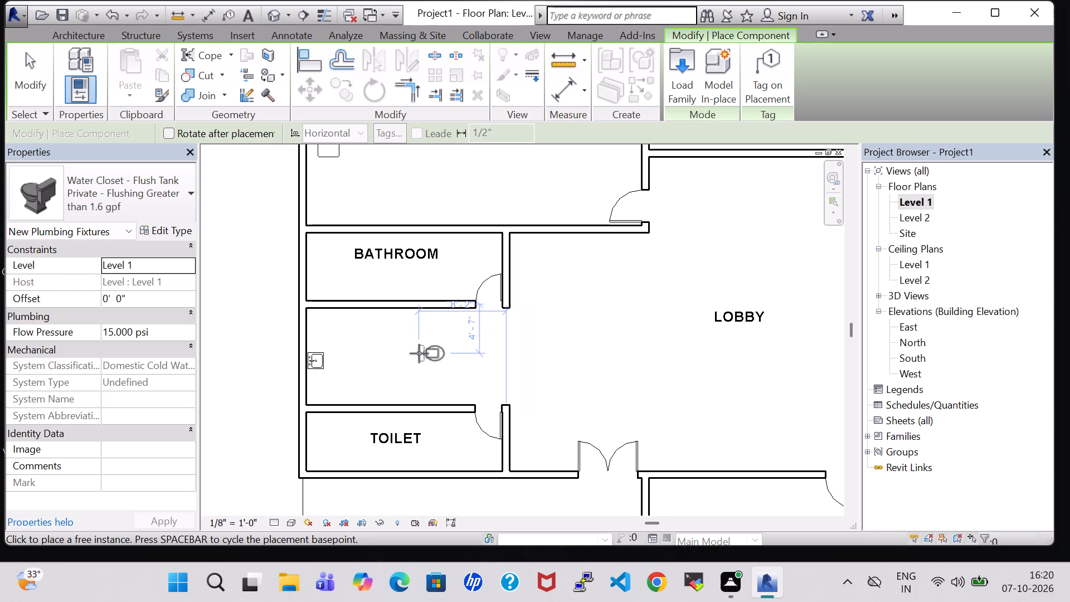
click(304, 444)
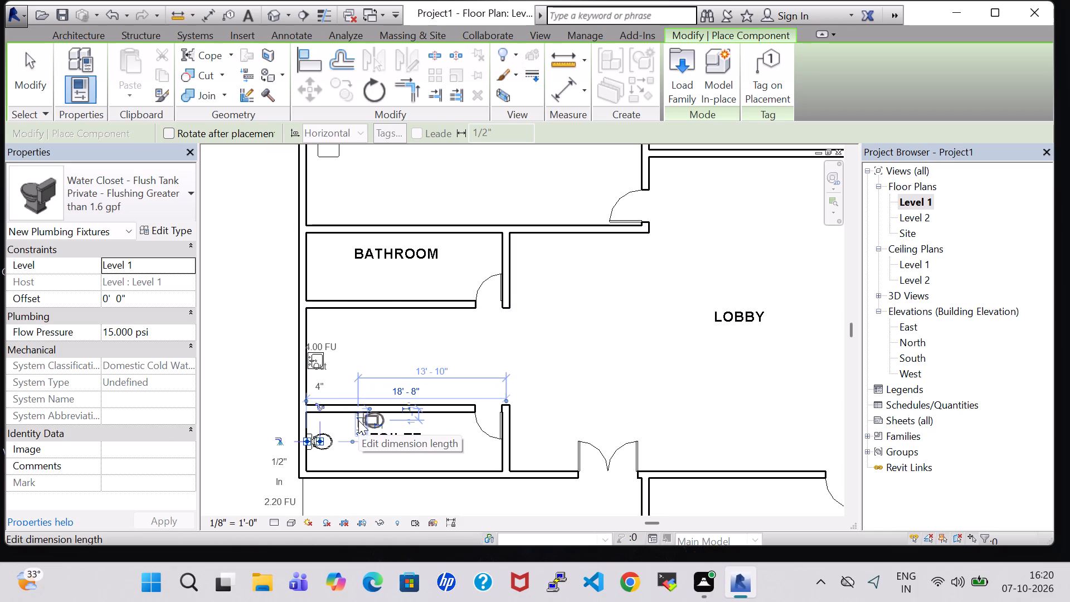
scroll(305, 271, down, 4)
scroll(374, 209, down, 2)
middle_drag(363, 225, 350, 307)
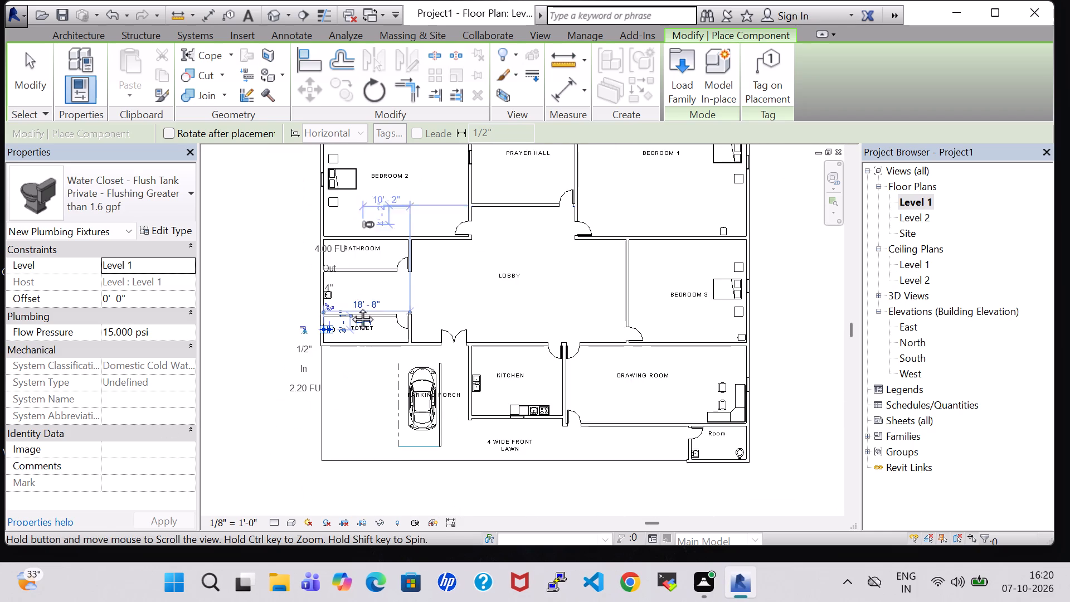
middle_drag(350, 307, 344, 361)
middle_drag(587, 408, 601, 295)
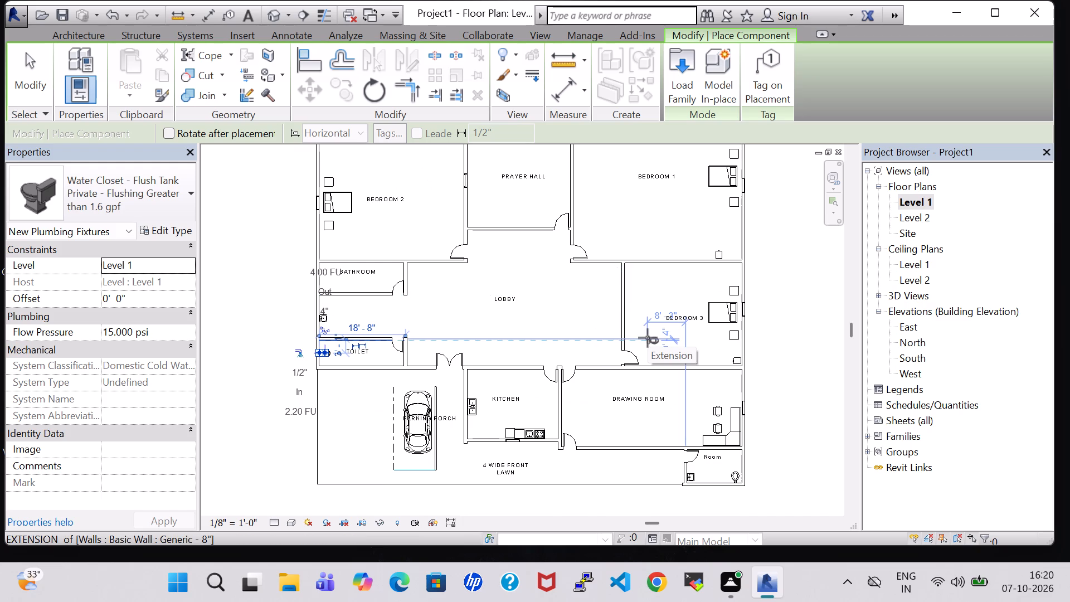
key(Escape)
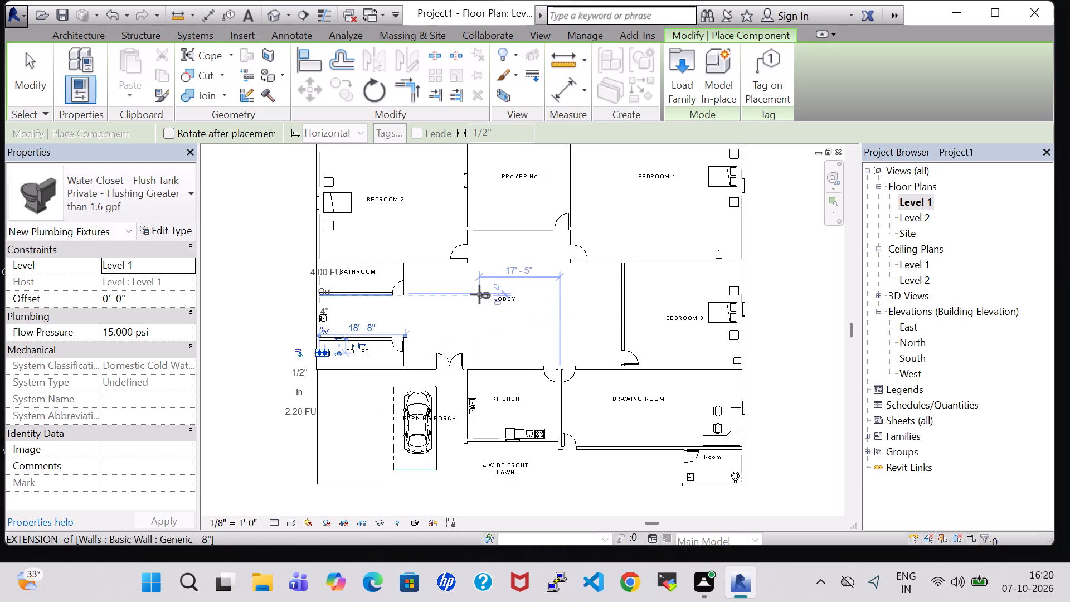
key(Escape)
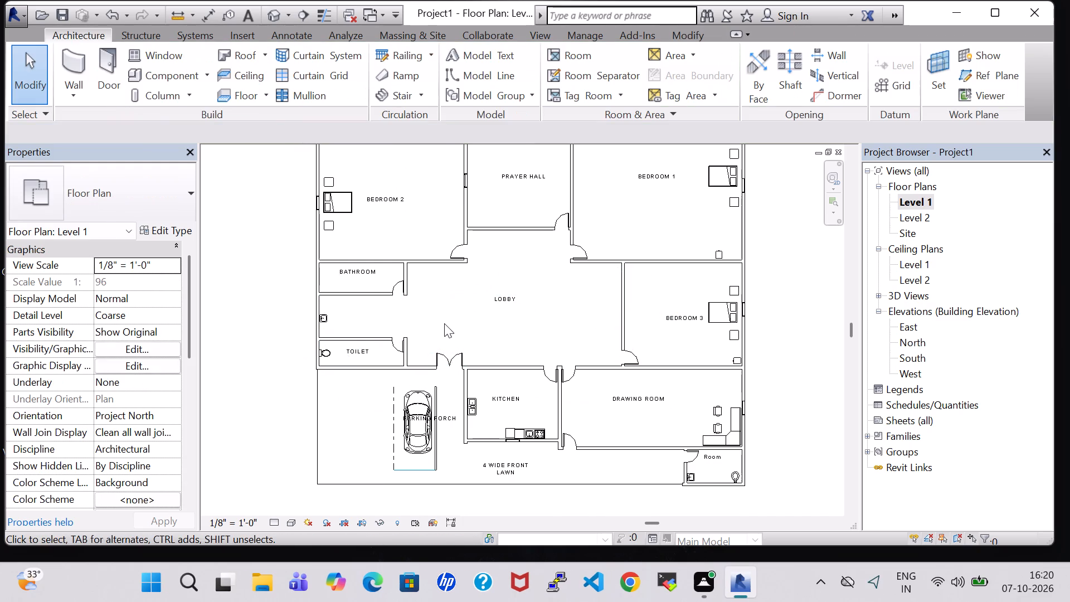
Load the Tub-2D family as a component from the library's Plumbing, Architectural, Fixtures, Bathtubs folder.
scroll(444, 323, up, 1)
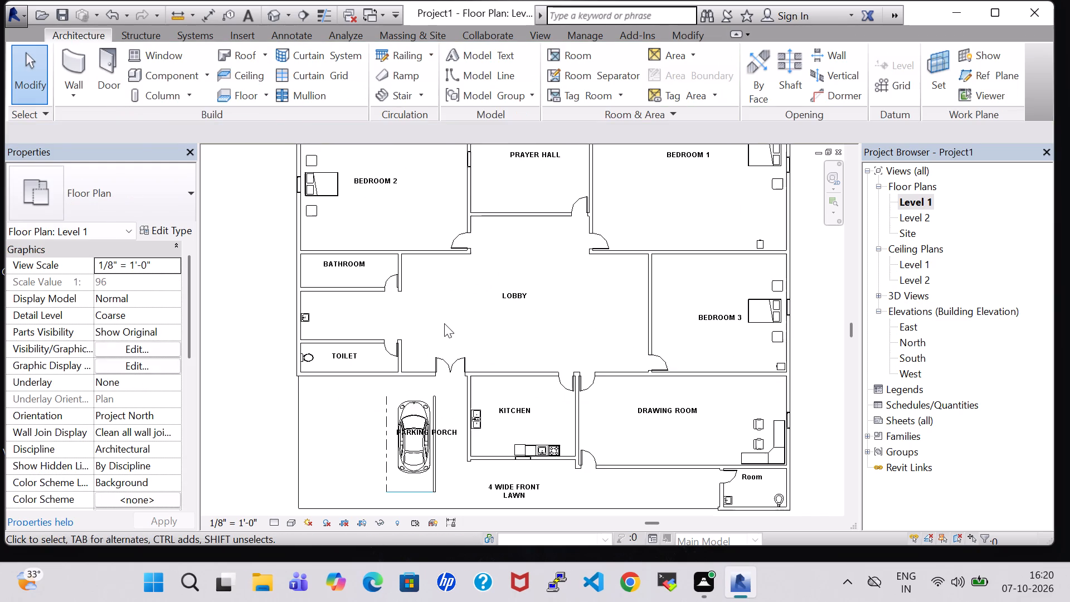
click(159, 77)
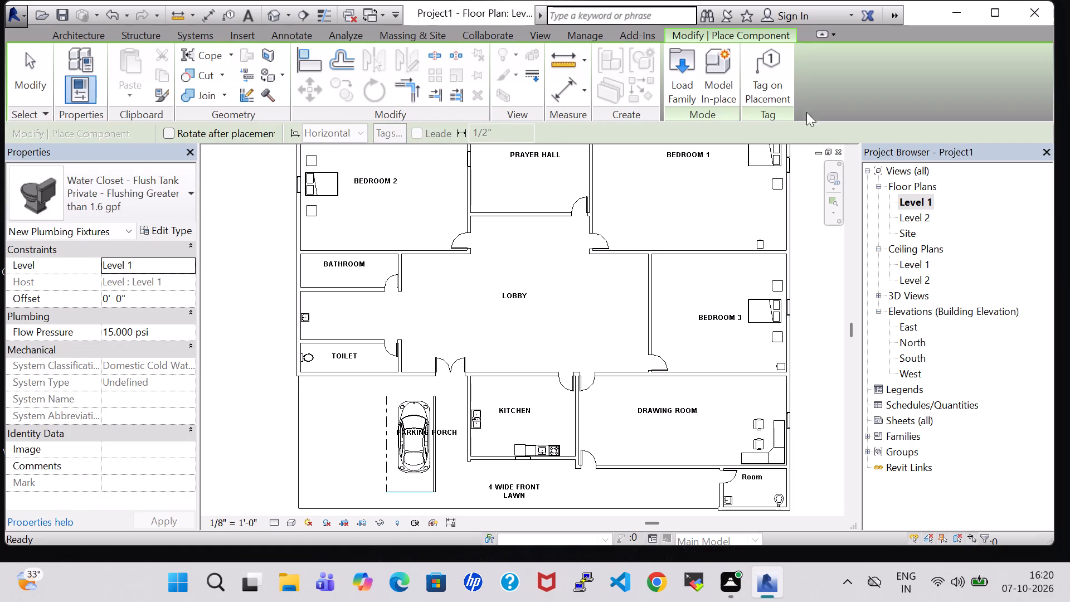
click(675, 80)
scroll(582, 279, down, 4)
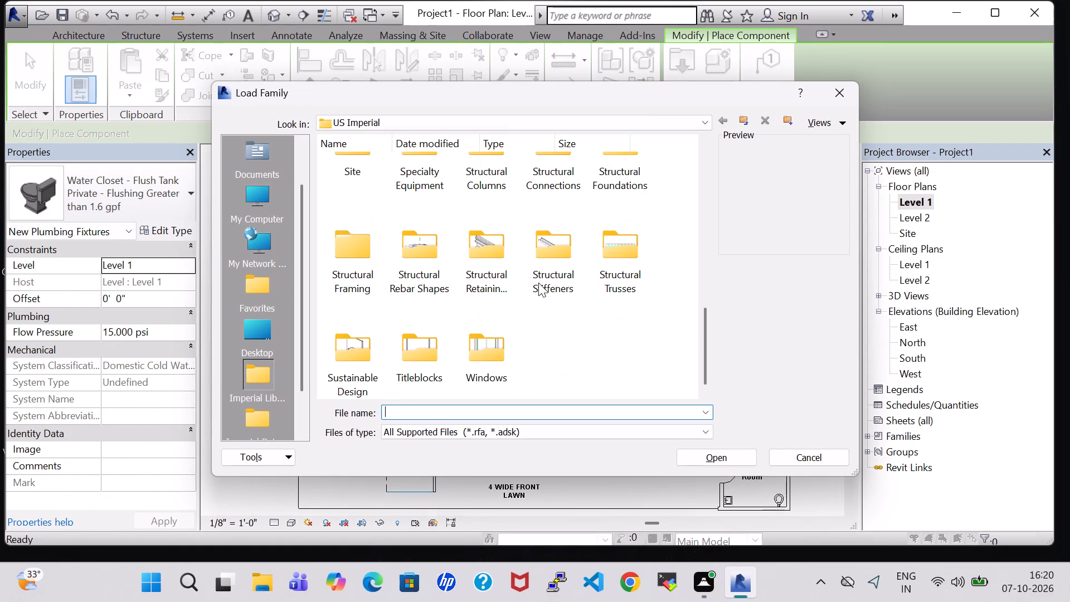
click(539, 308)
key(p)
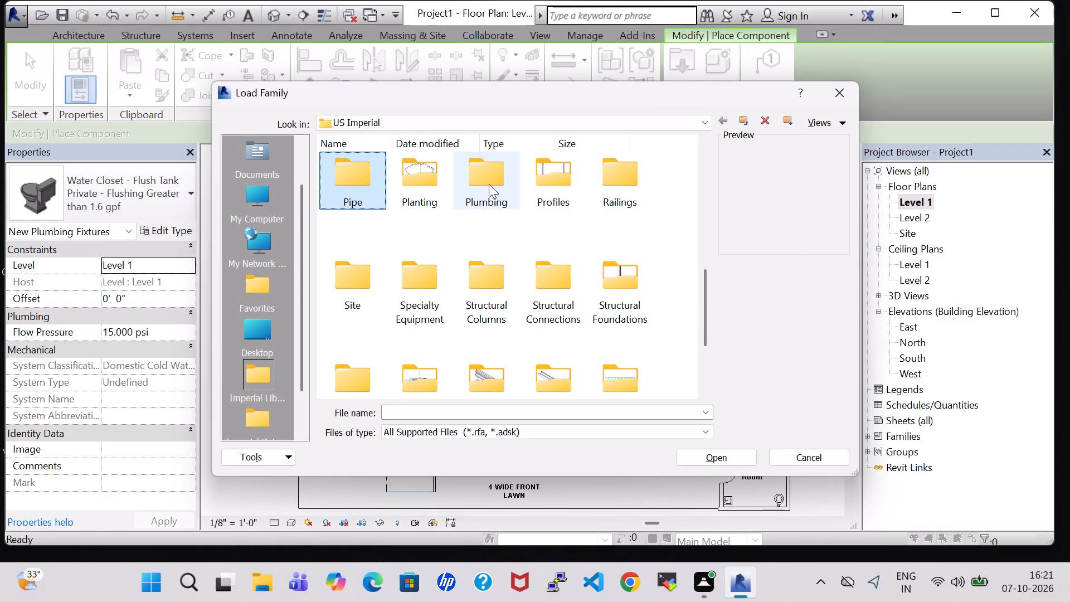
double_click(489, 184)
double_click(353, 190)
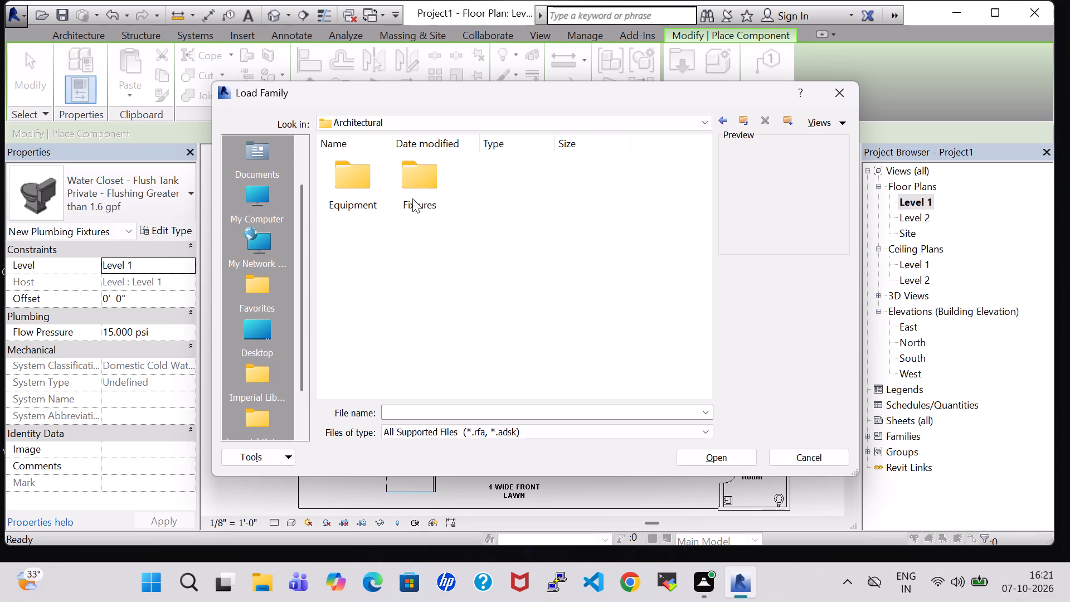
double_click(420, 198)
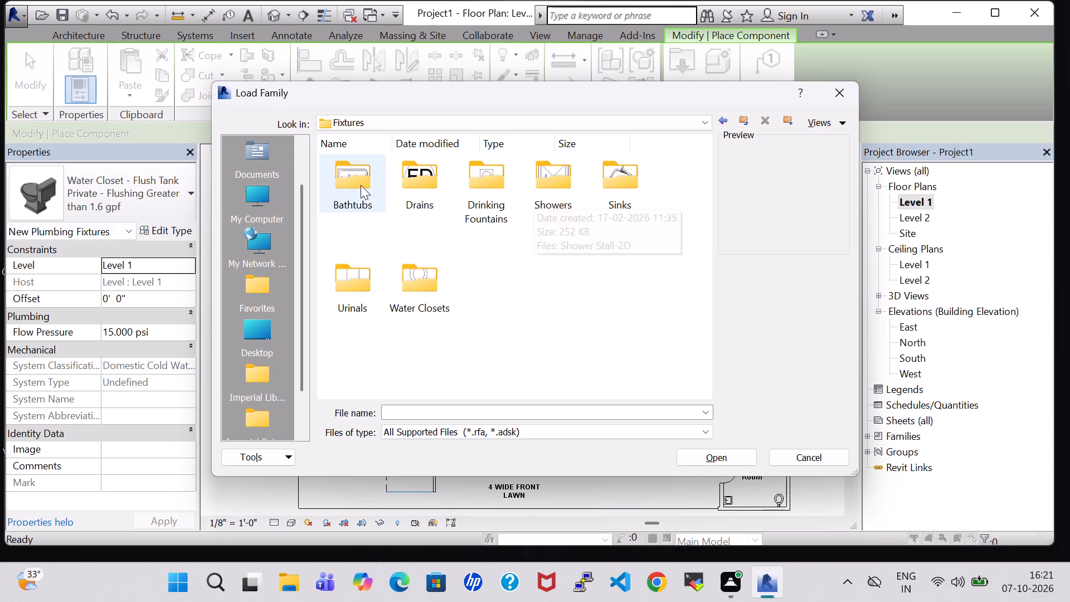
double_click(361, 185)
click(354, 175)
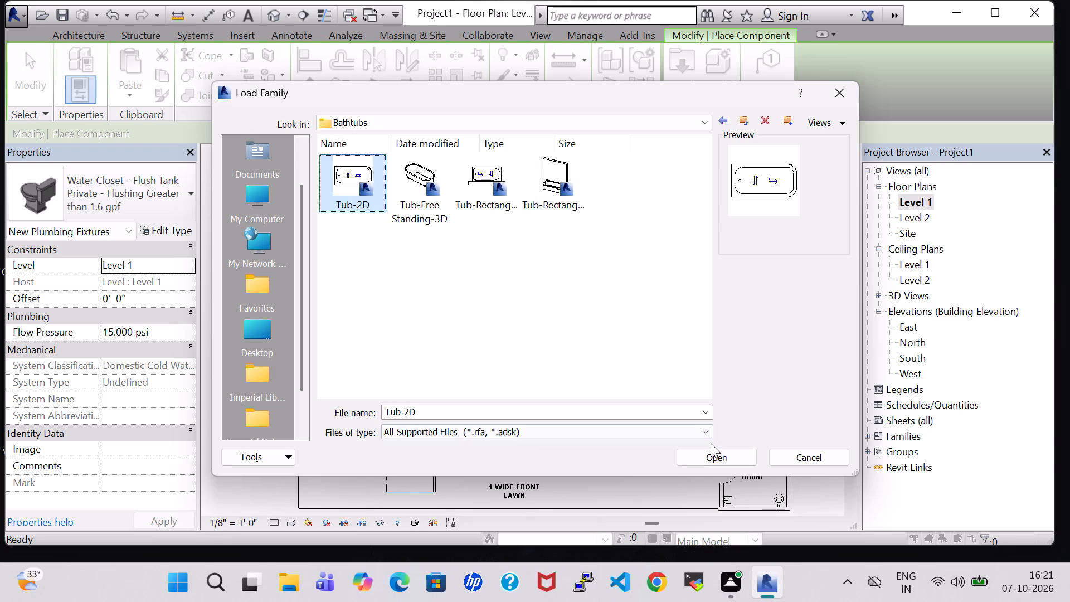
click(728, 458)
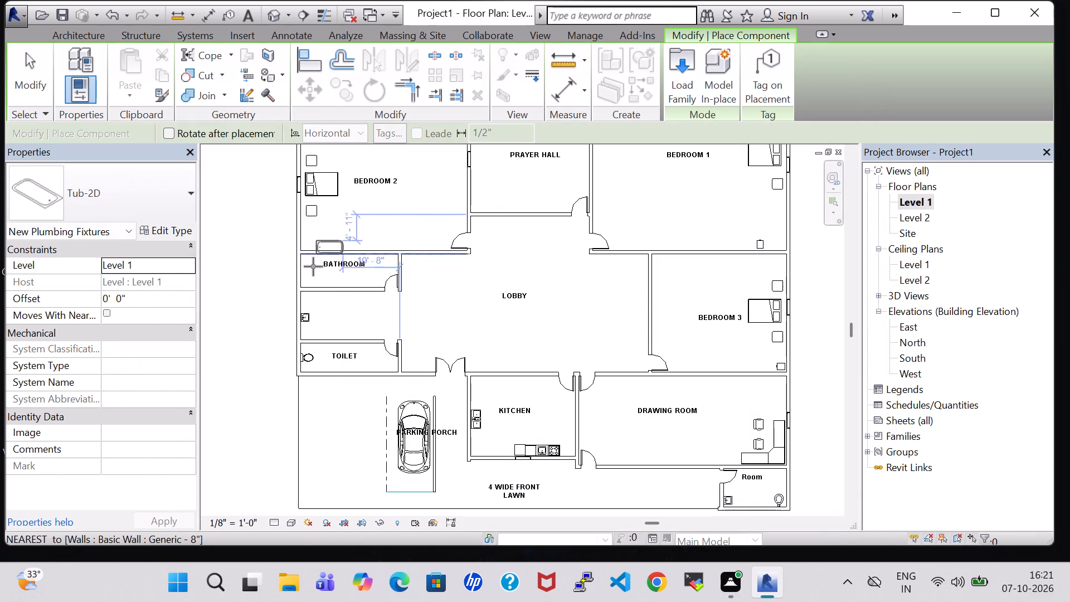
Place one Tub-2D bathtub in the BATHROOM against the exterior wall and end component placement.
scroll(312, 273, up, 5)
click(286, 285)
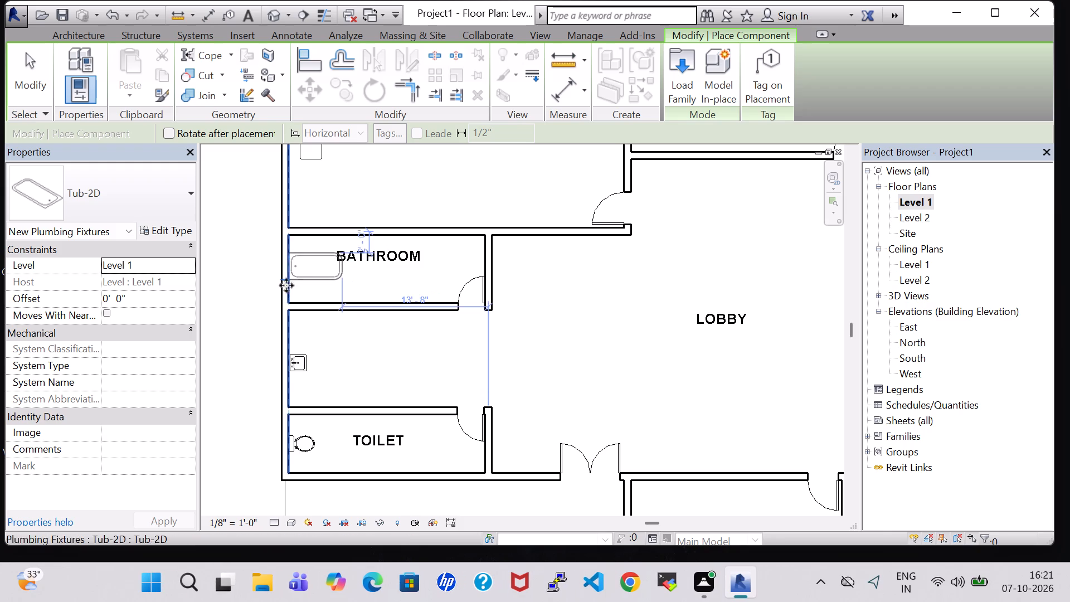
key(Escape)
key(Escape)
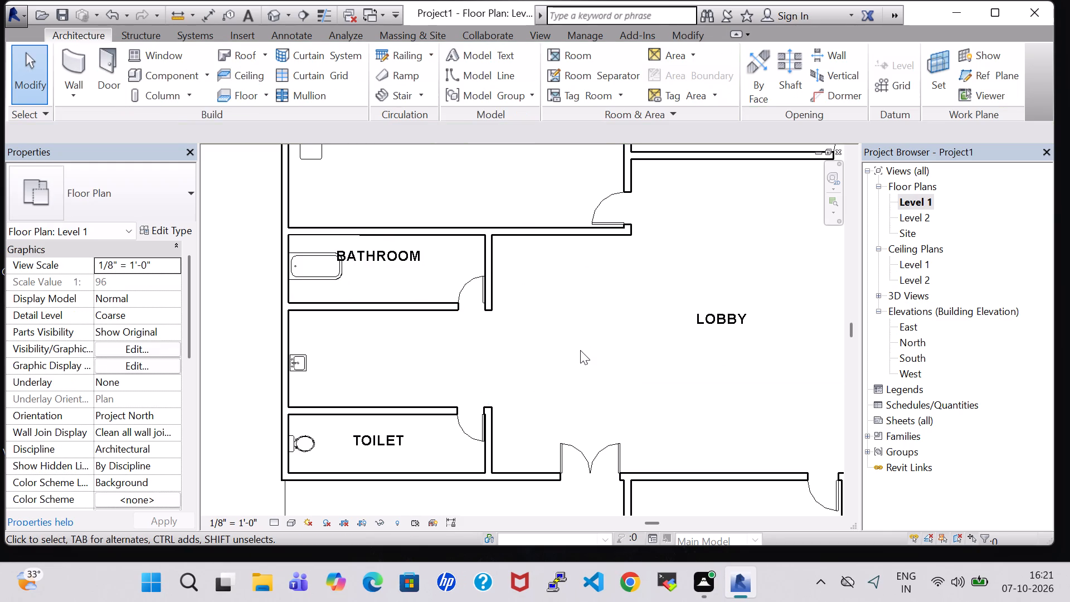
Examine the furnished Level 1 plan, covering the bedrooms, lobby, wet rooms, kitchen, drawing room, parking porch and front lawn.
scroll(569, 344, down, 2)
scroll(533, 238, down, 2)
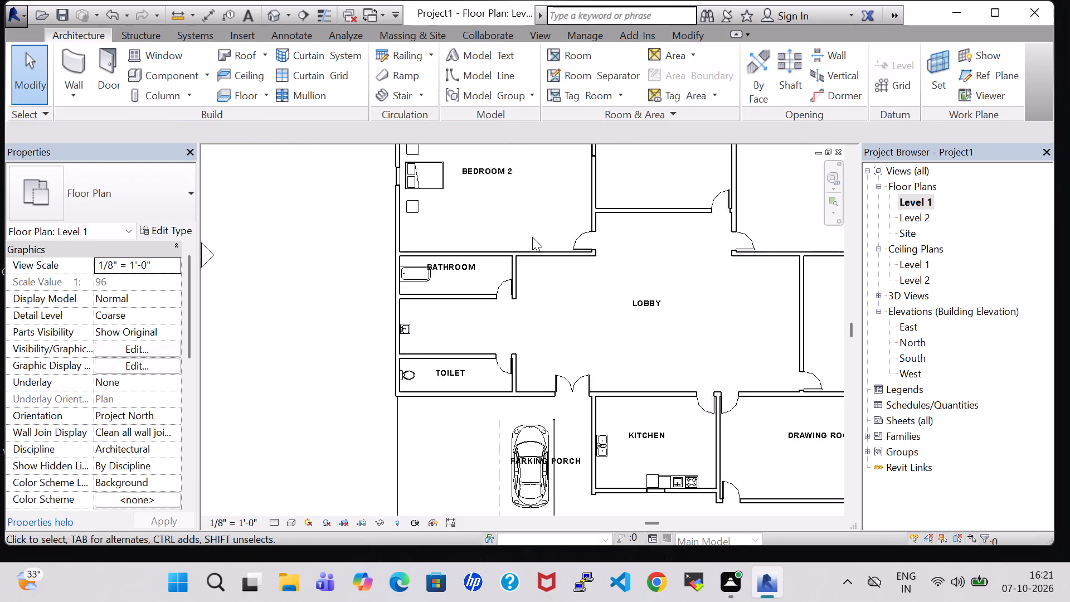
scroll(532, 237, down, 1)
middle_drag(539, 271, 480, 392)
scroll(463, 326, down, 2)
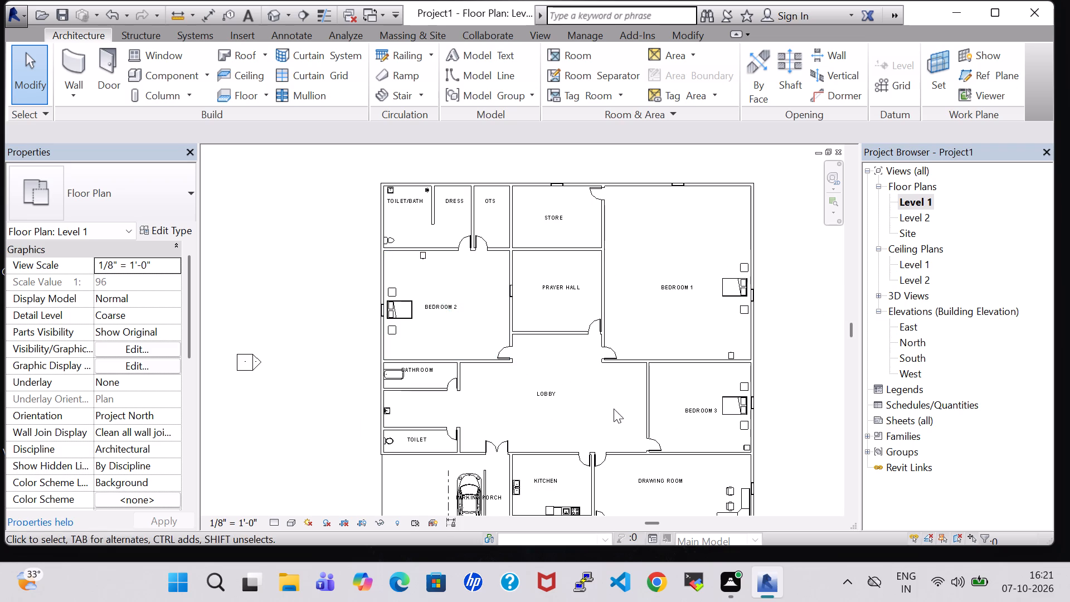
scroll(621, 410, up, 1)
middle_drag(621, 410, 587, 250)
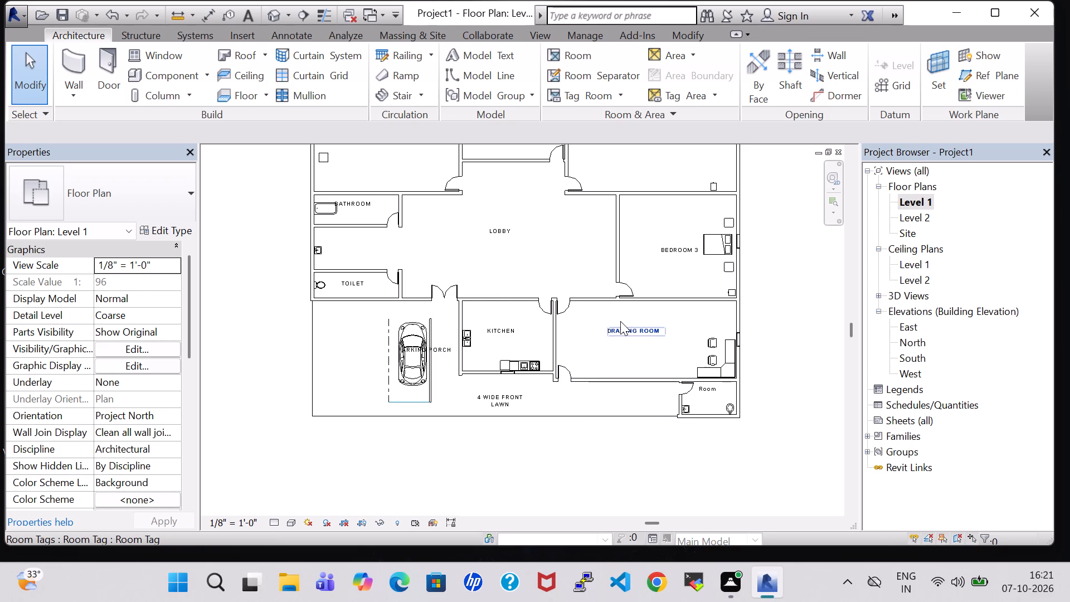
middle_drag(548, 233, 544, 407)
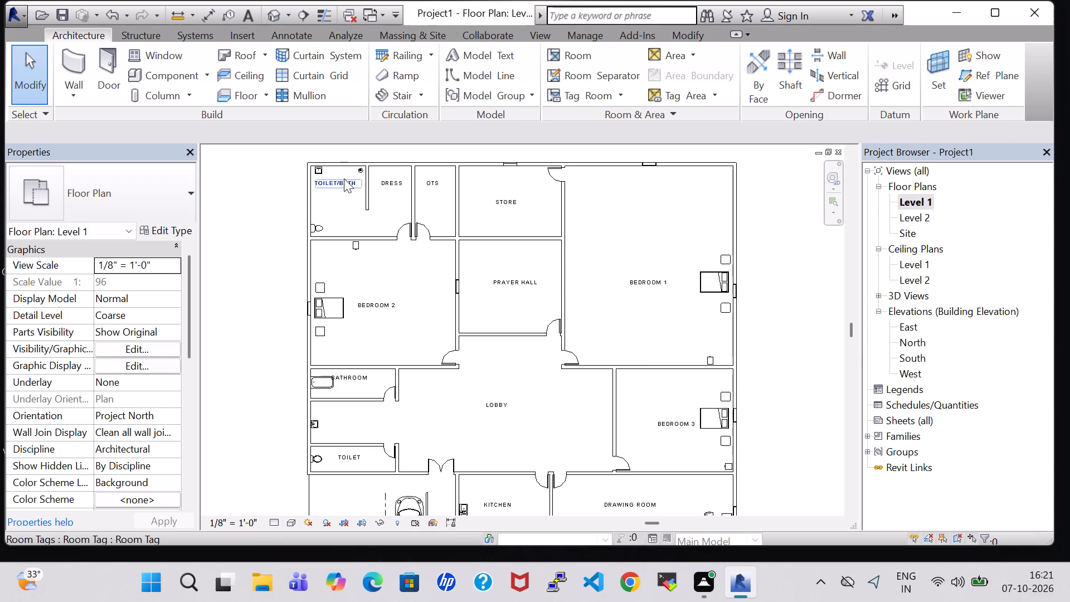
Inspect the type properties of the wall dividing OTS from STORE, and close them without editing.
click(344, 163)
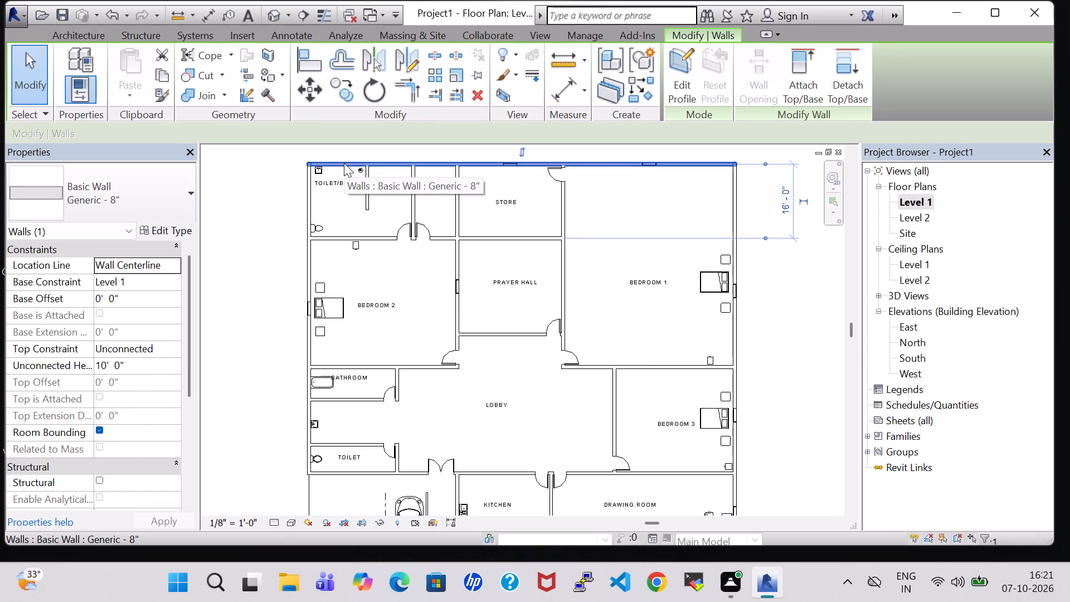
click(252, 221)
scroll(444, 232, up, 1)
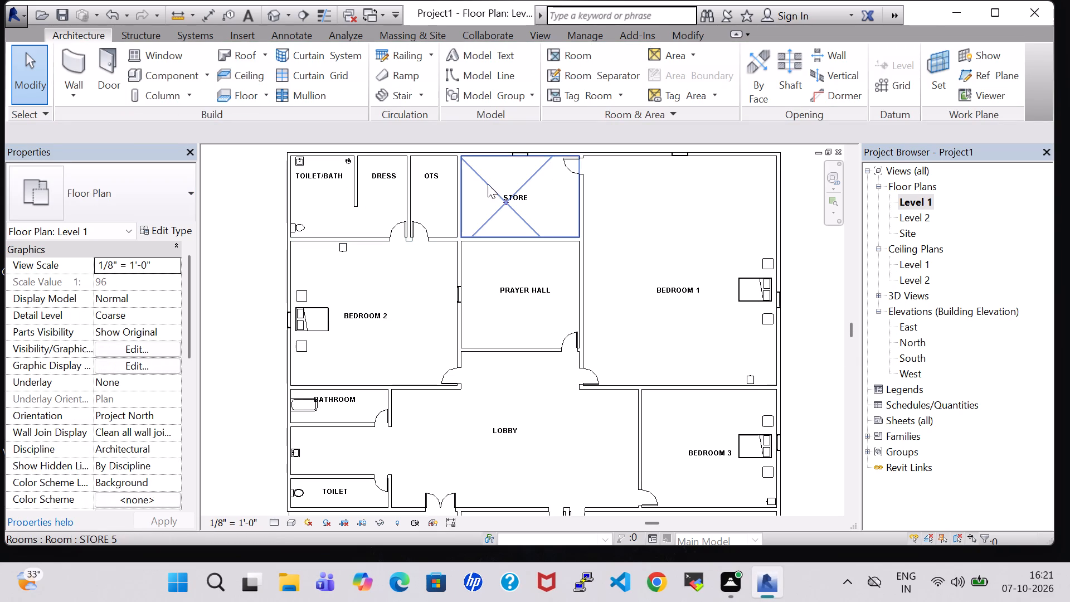
click(458, 209)
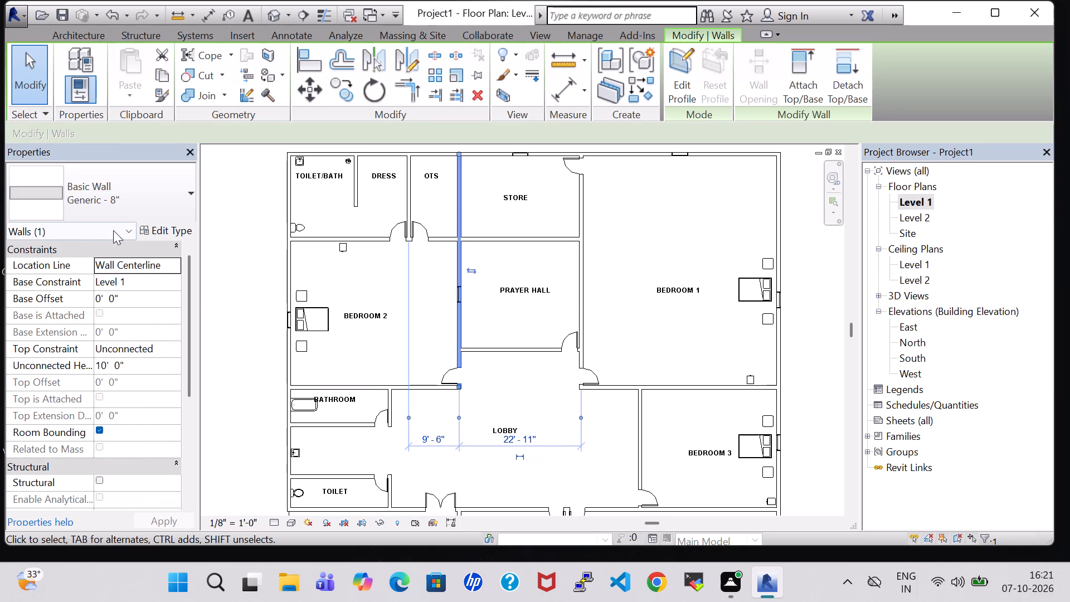
click(173, 227)
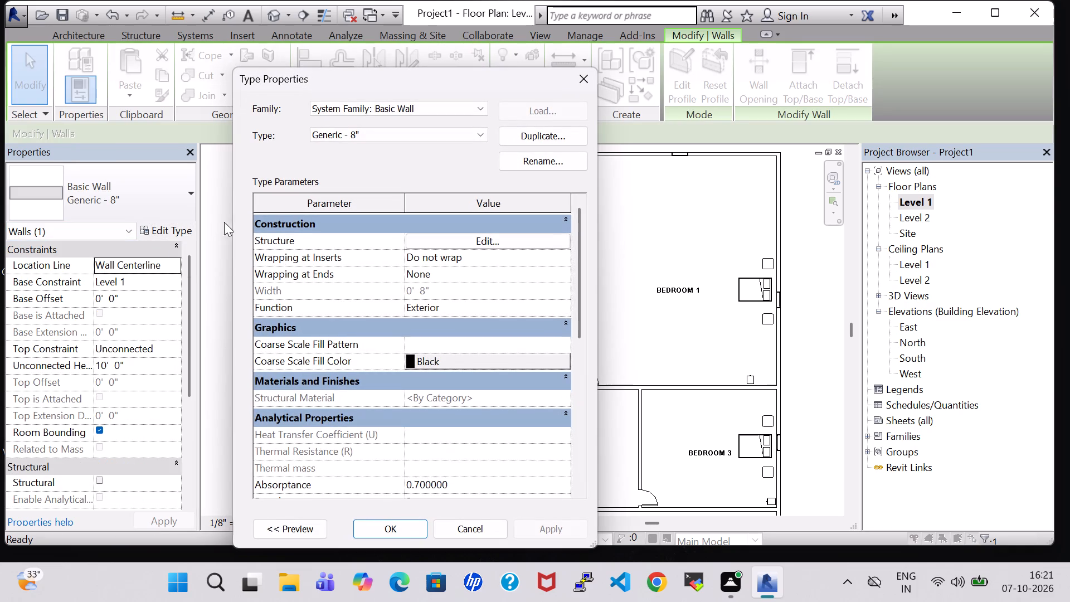
click(582, 82)
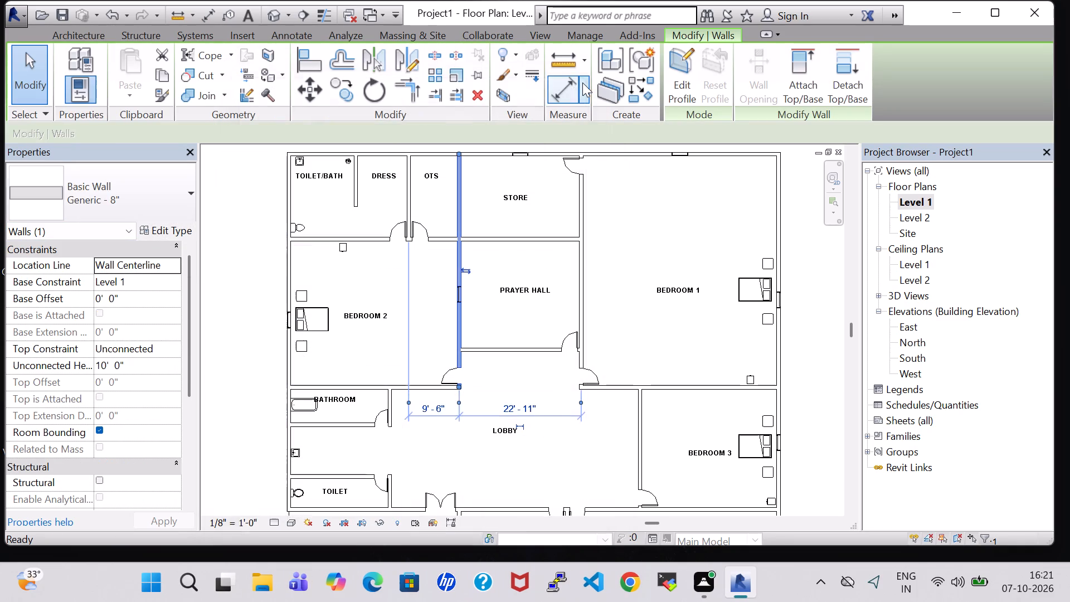
click(806, 309)
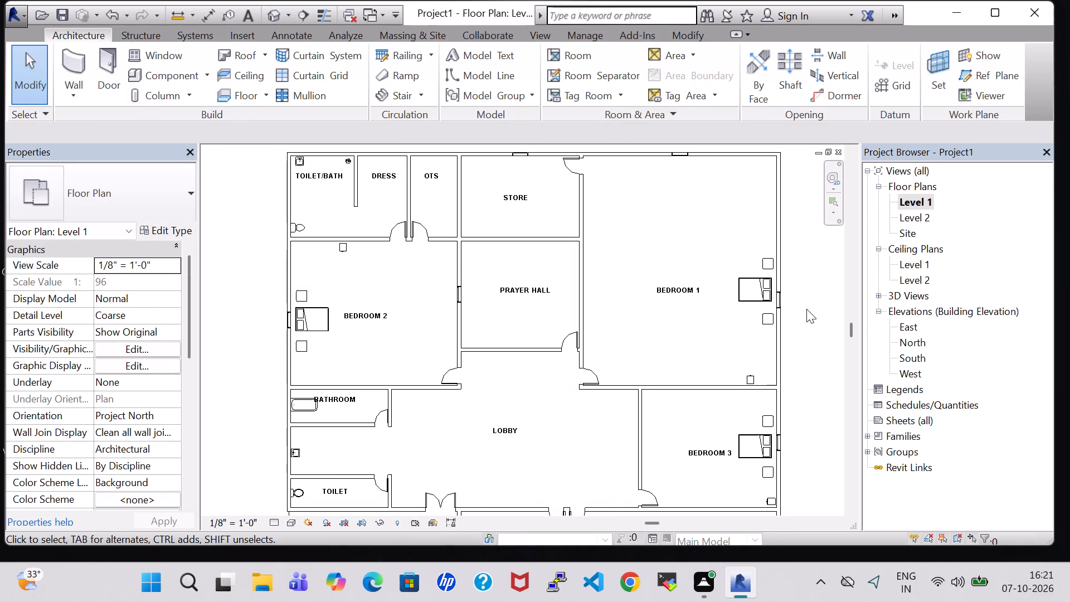
Load the Trash Compactor family as a component from the US Imperial library's Domestic folder.
scroll(806, 309, down, 1)
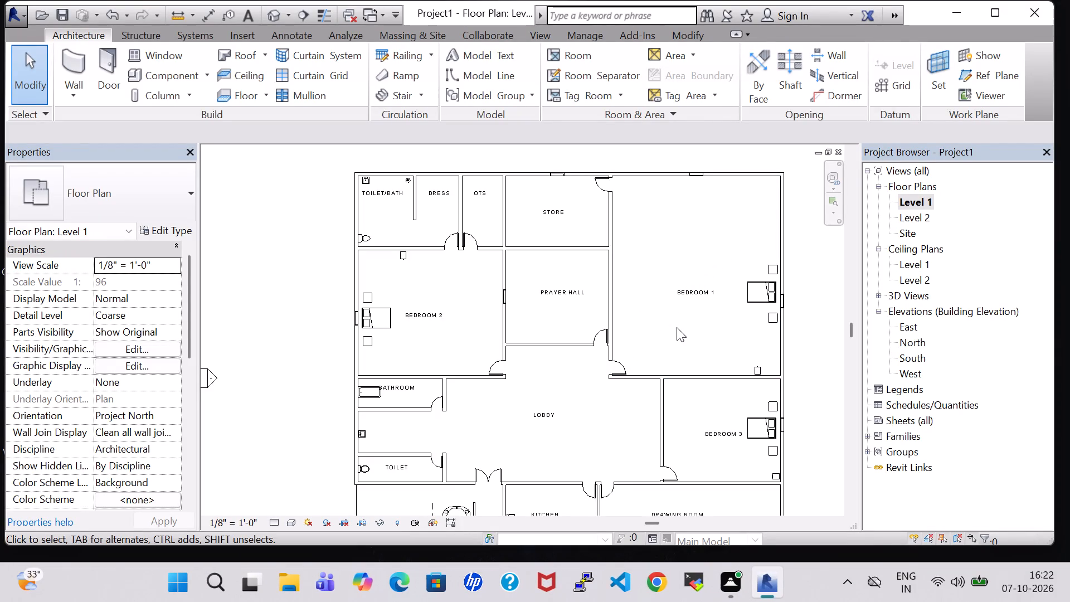
scroll(549, 390, down, 1)
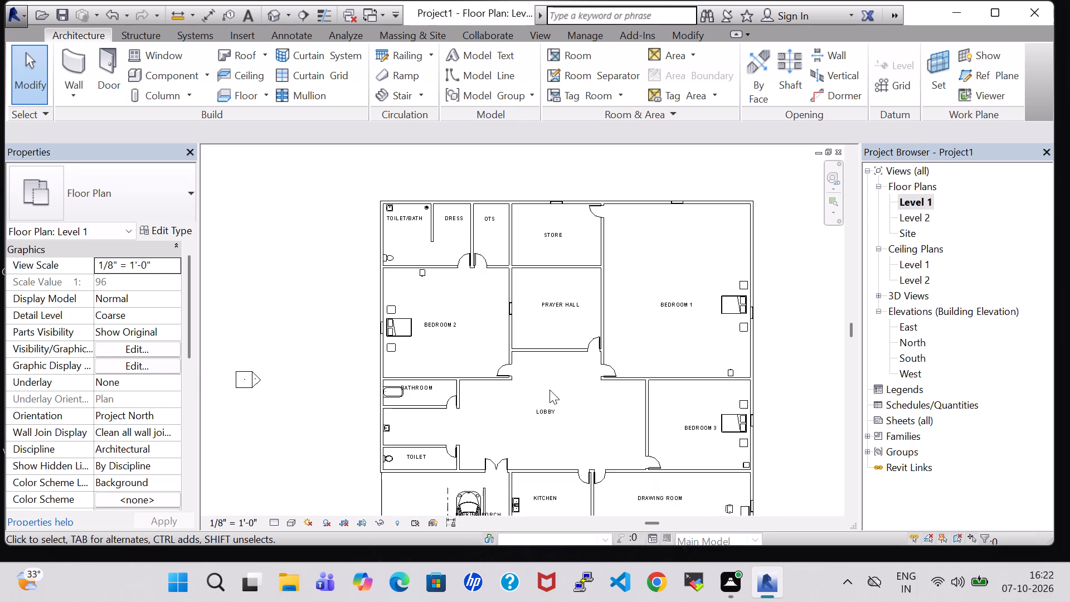
middle_drag(561, 406, 536, 307)
scroll(536, 307, up, 4)
middle_drag(536, 307, 550, 210)
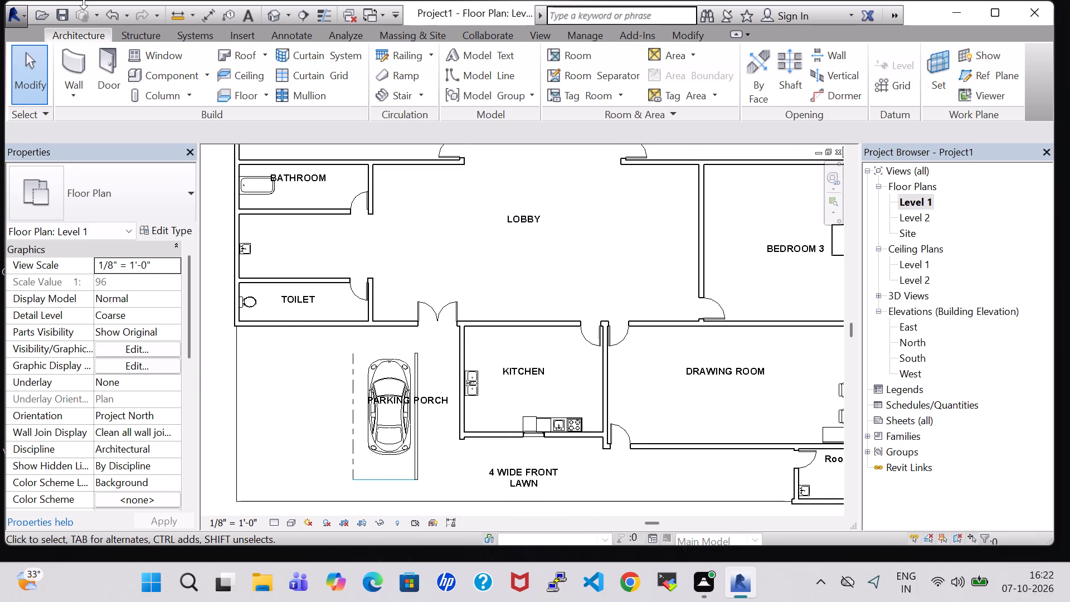
click(162, 81)
click(670, 81)
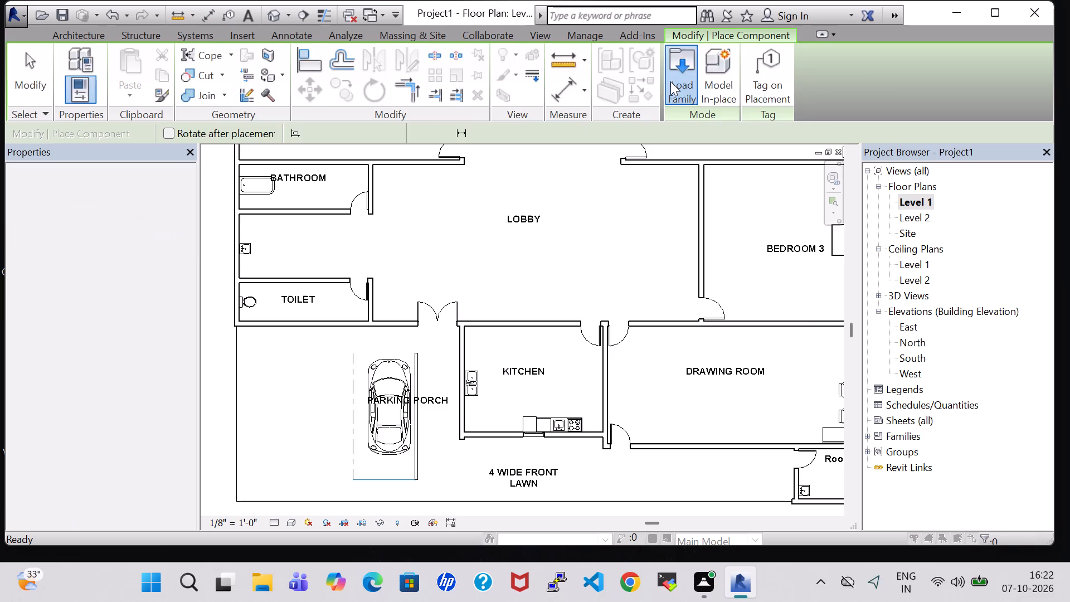
scroll(644, 208, down, 1)
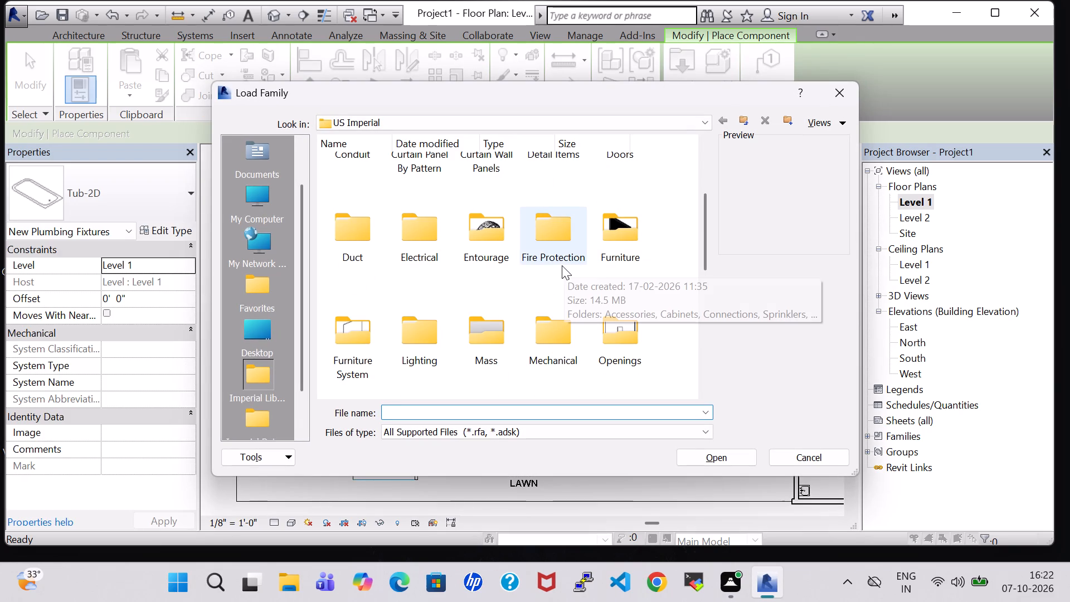
scroll(479, 314, down, 1)
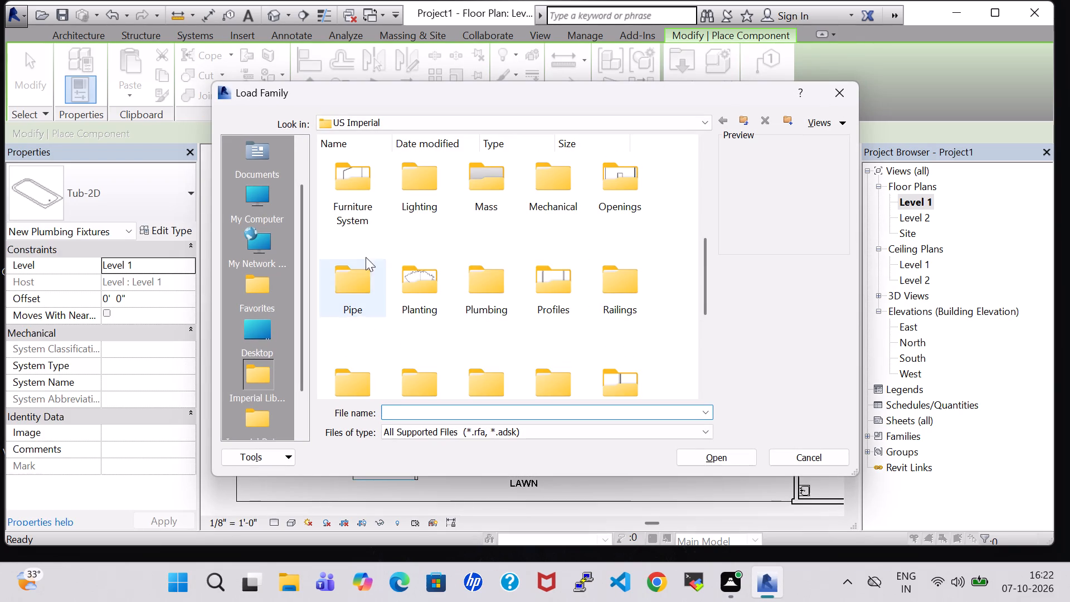
scroll(366, 229, down, 1)
double_click(439, 248)
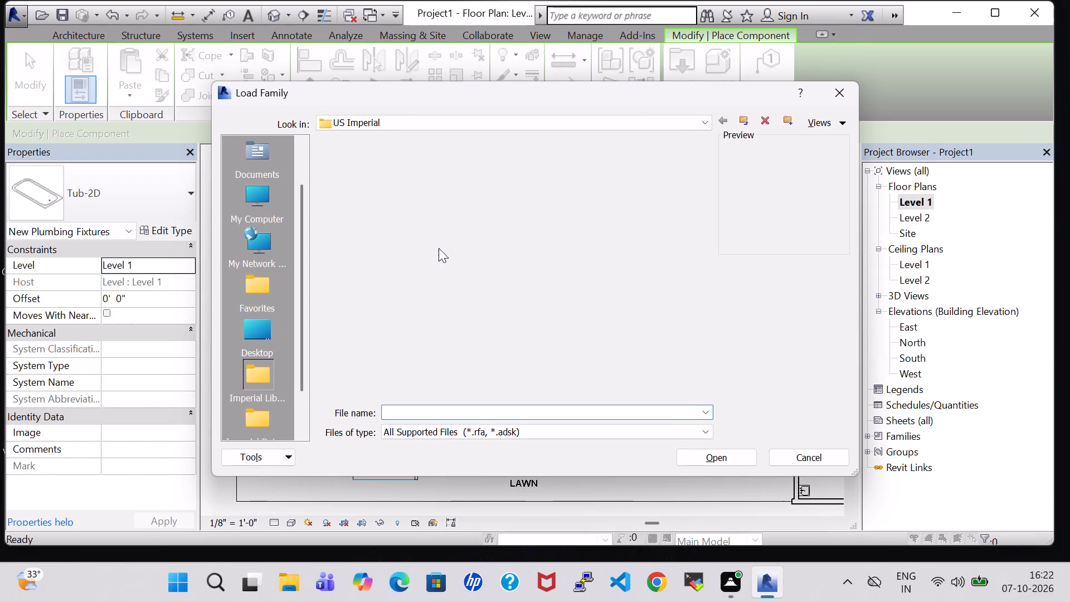
double_click(419, 192)
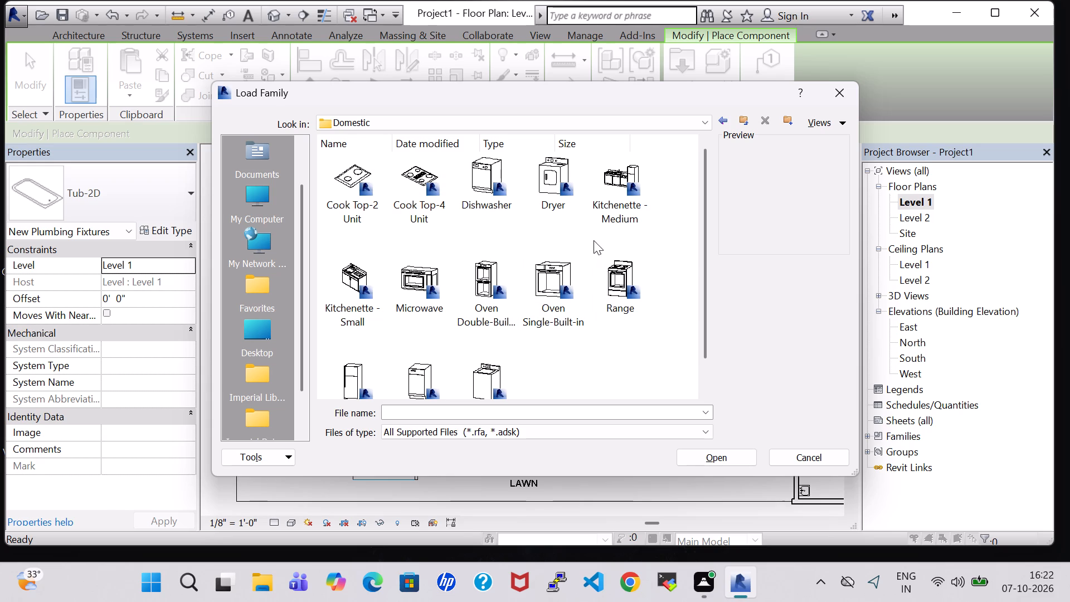
scroll(492, 194, down, 1)
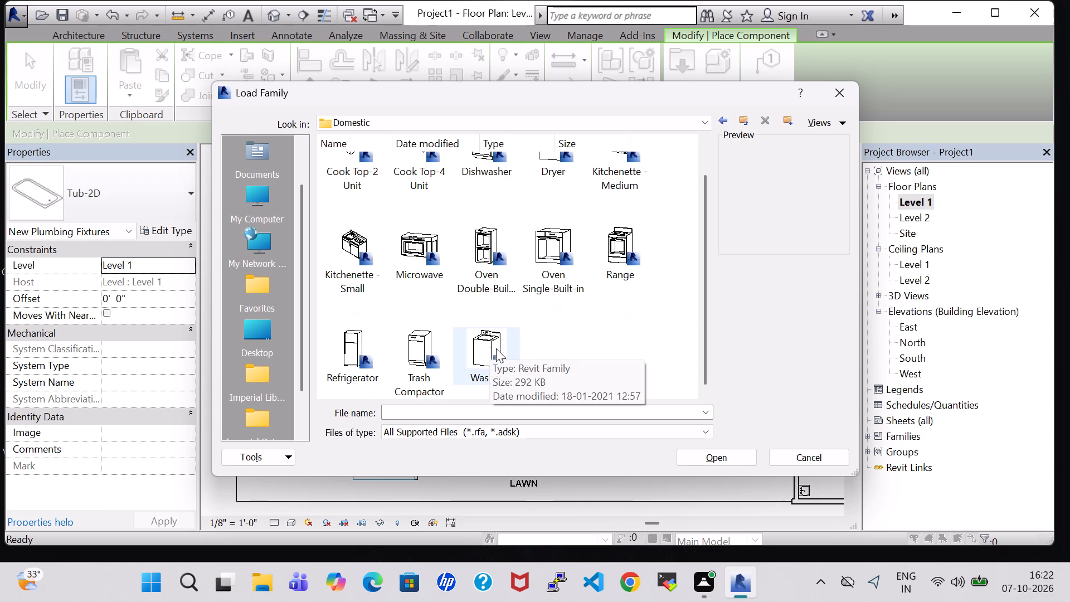
click(418, 350)
click(720, 457)
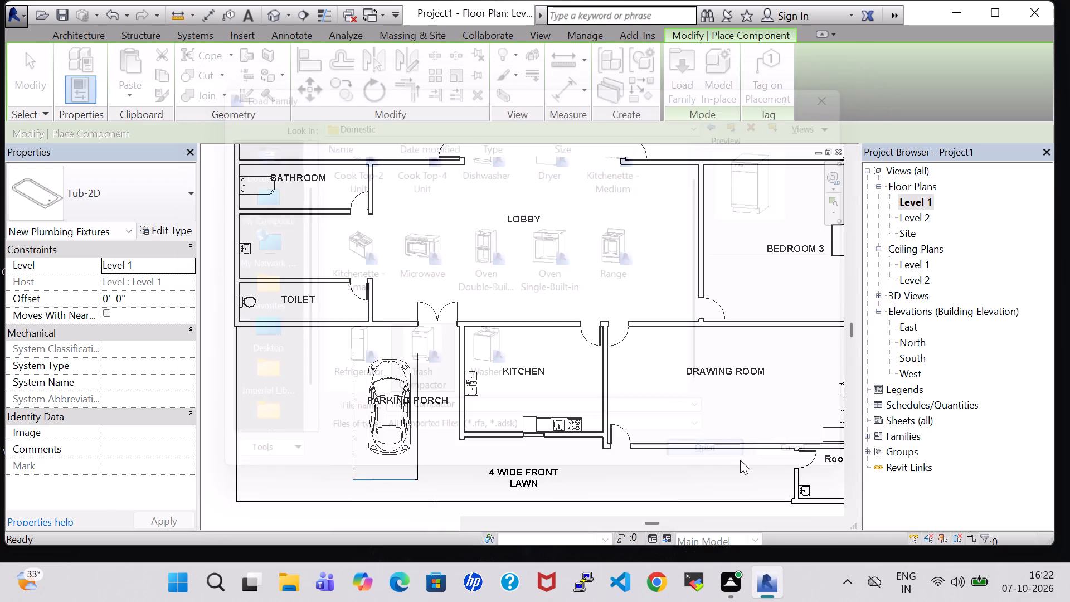
Place one Trash Compactor, turned a quarter turn, against the KITCHEN's parking-porch wall beyond the double sink, and end component placement.
scroll(521, 371, up, 10)
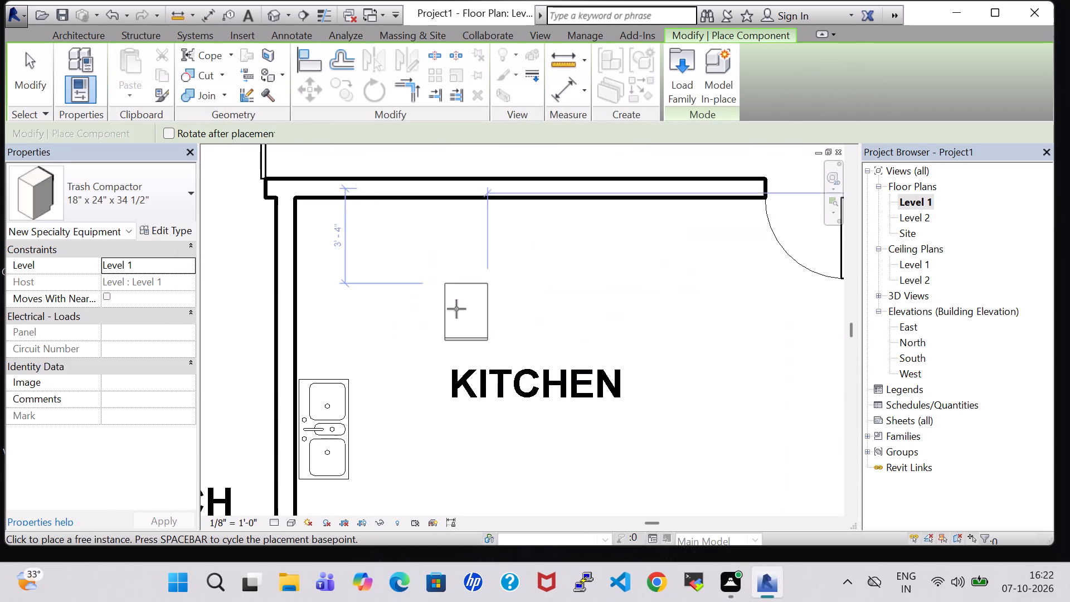
key(space)
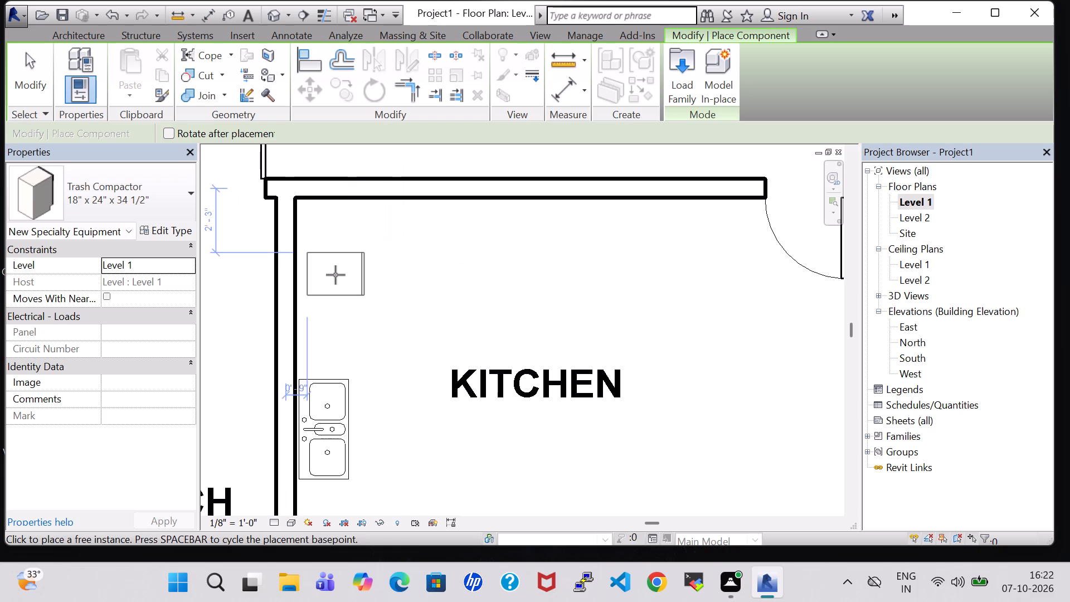
click(325, 279)
key(Escape)
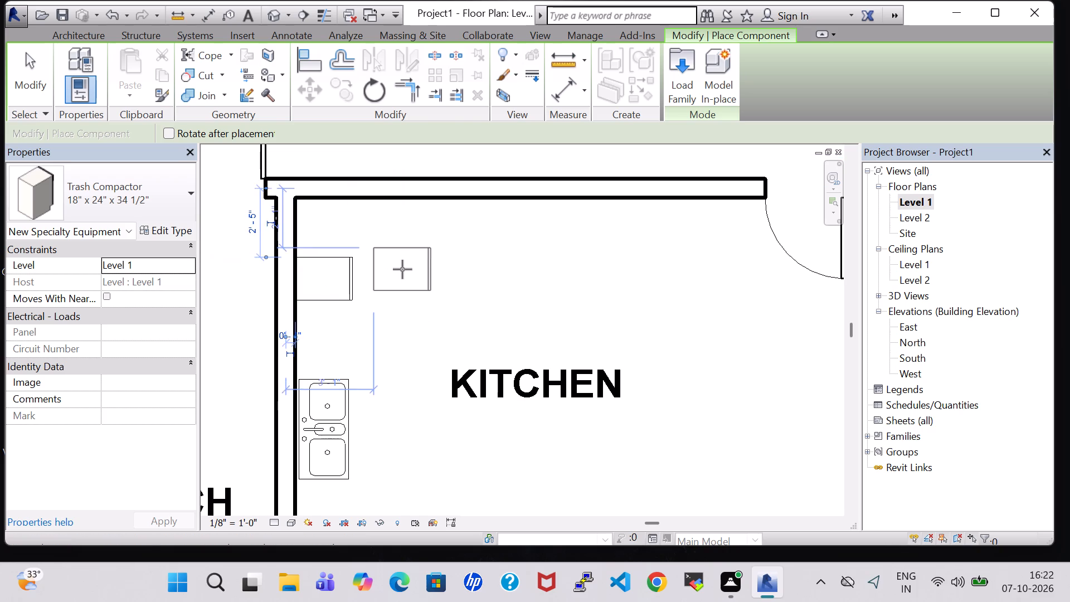
key(Escape)
click(346, 269)
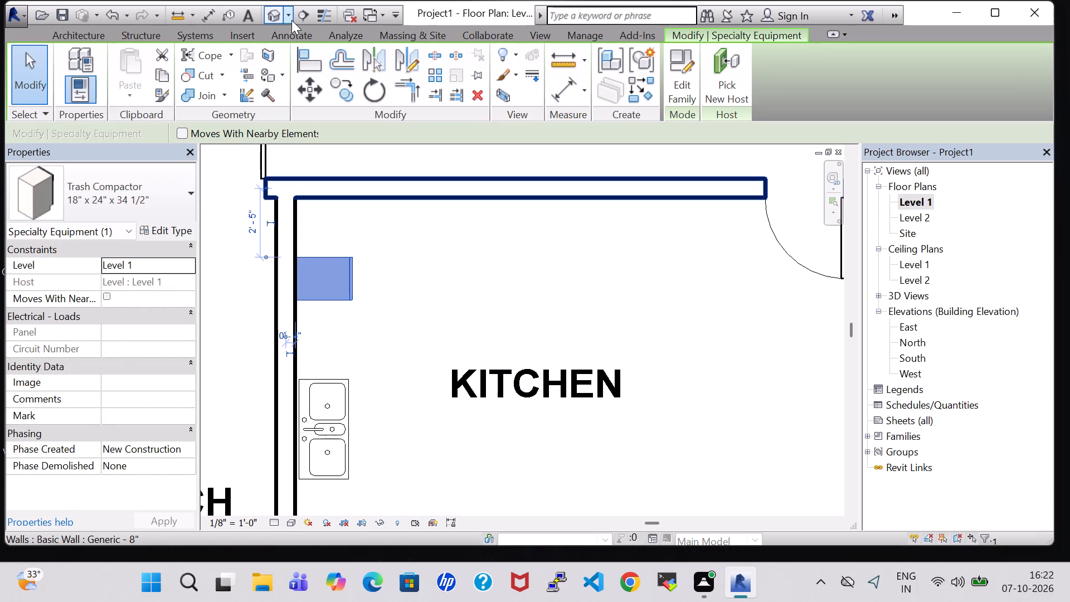
Examine the model in the default 3D view, covering the furnished rooms, the kitchen equipment and the parked car.
click(278, 16)
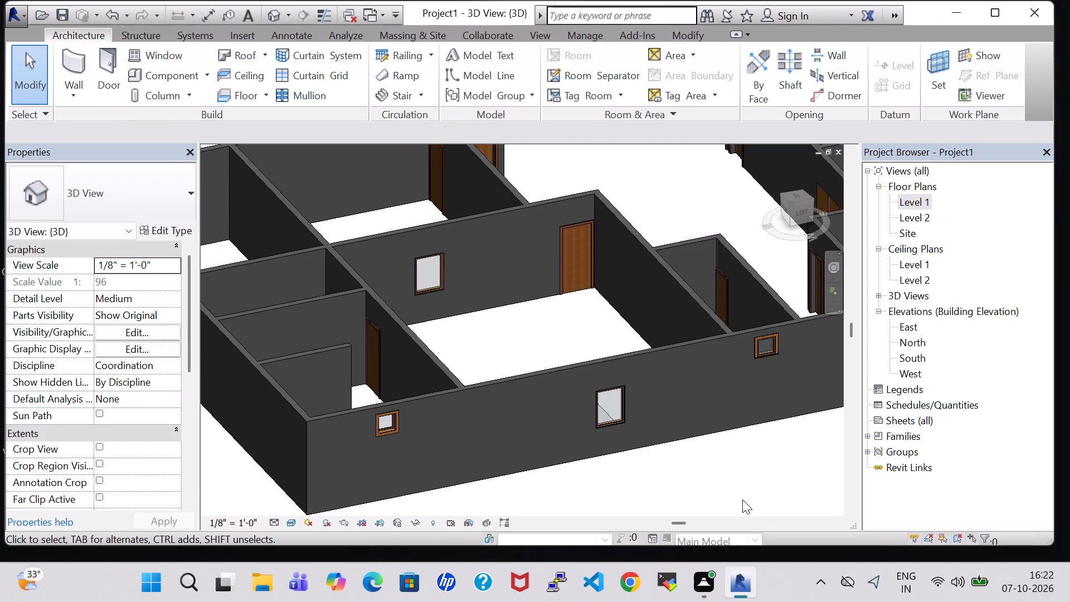
scroll(669, 406, down, 2)
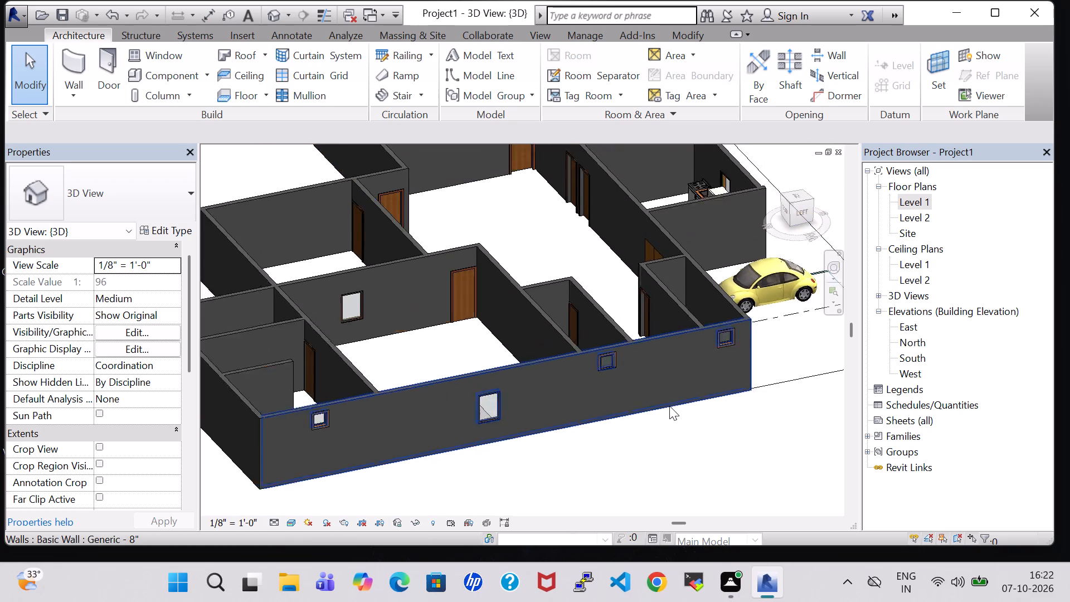
scroll(669, 406, down, 1)
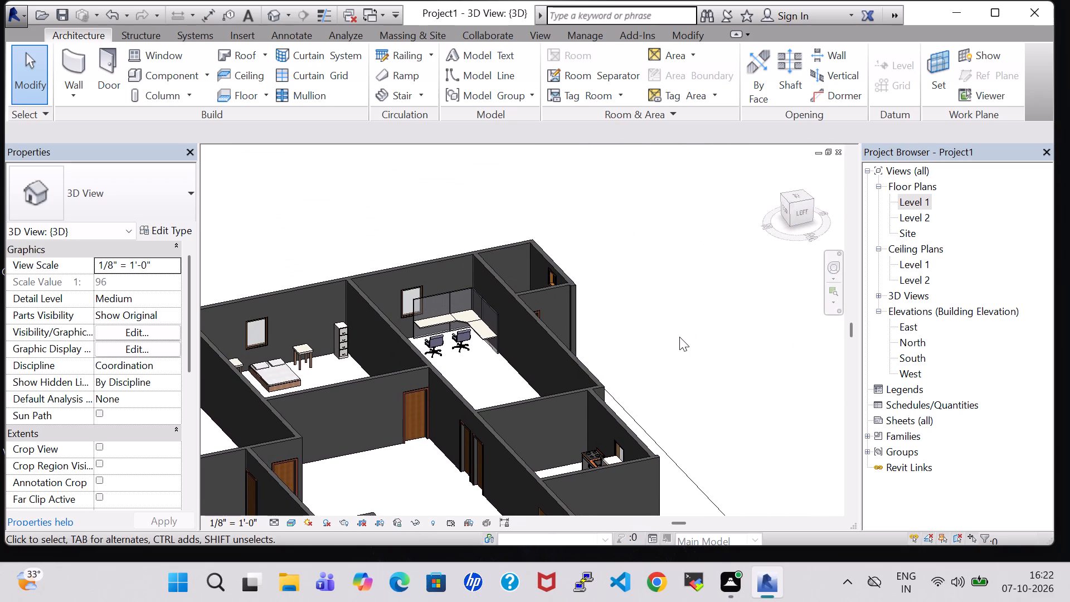
scroll(679, 337, up, 2)
scroll(679, 337, down, 1)
middle_drag(679, 337, 706, 192)
shift+middle_drag(707, 193, 722, 289)
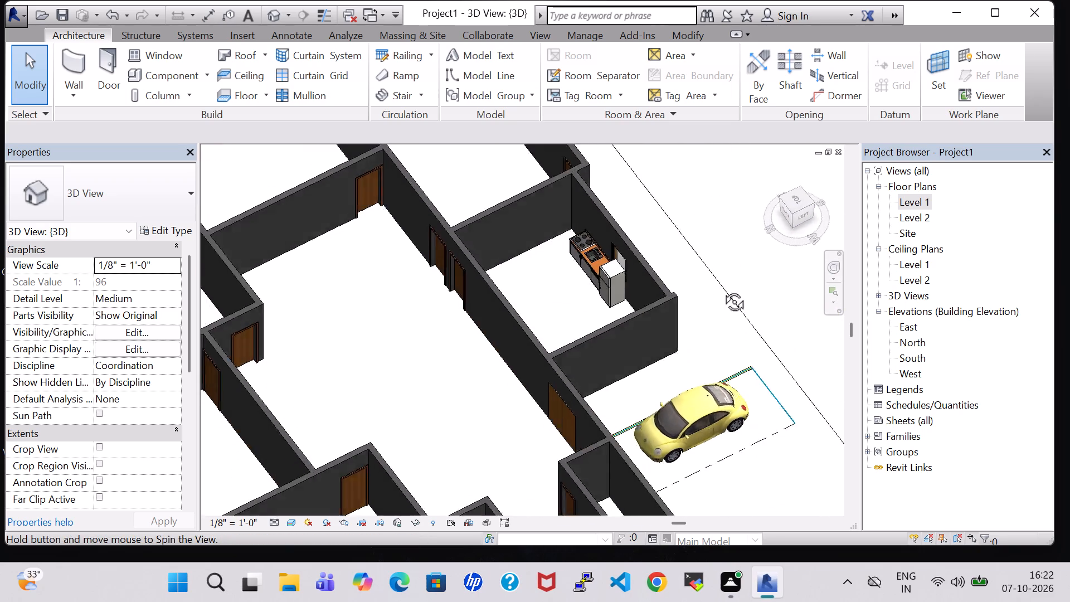
shift+middle_drag(722, 289, 315, 262)
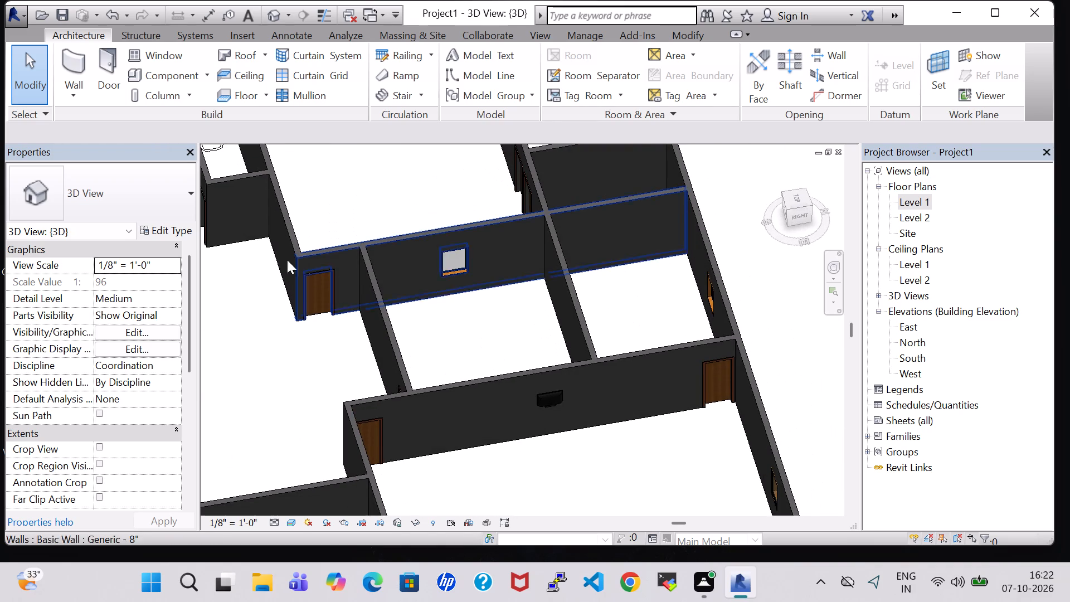
middle_drag(262, 376, 600, 314)
shift+scroll(560, 338, up, 2)
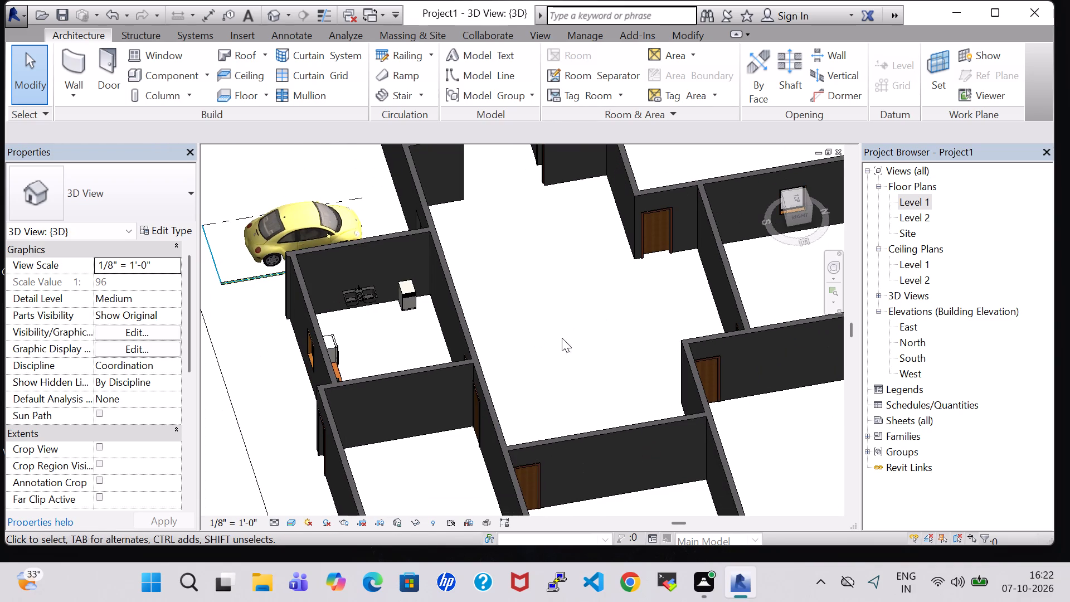
On the Level 1 plan, start a Level 1 to Level 2 stair with a straight 11-riser run about 9 ft long at the parking porch's outer front corner.
double_click(919, 206)
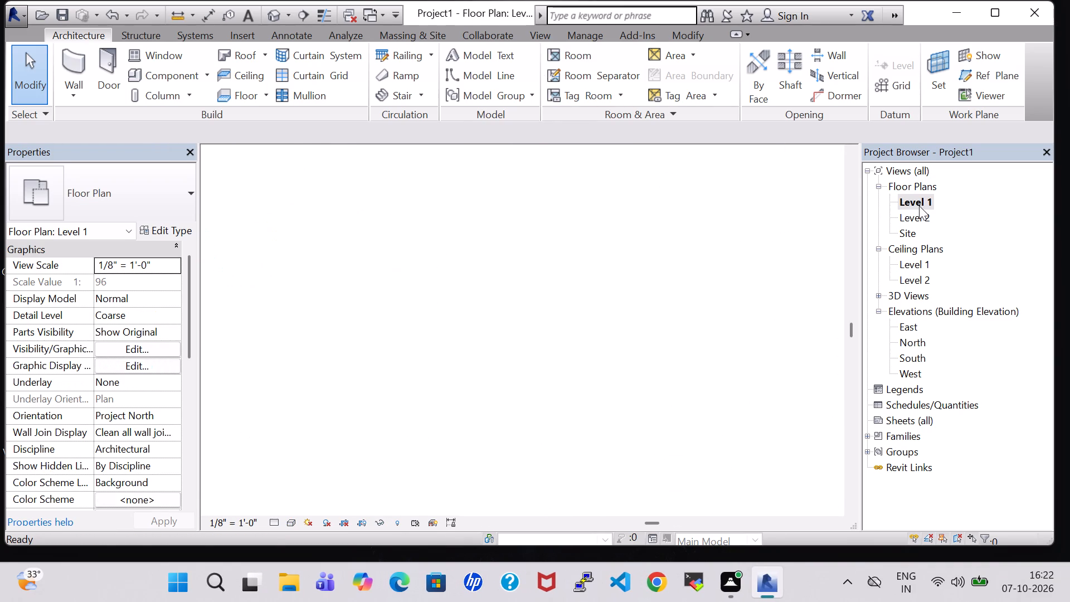
scroll(697, 242, down, 3)
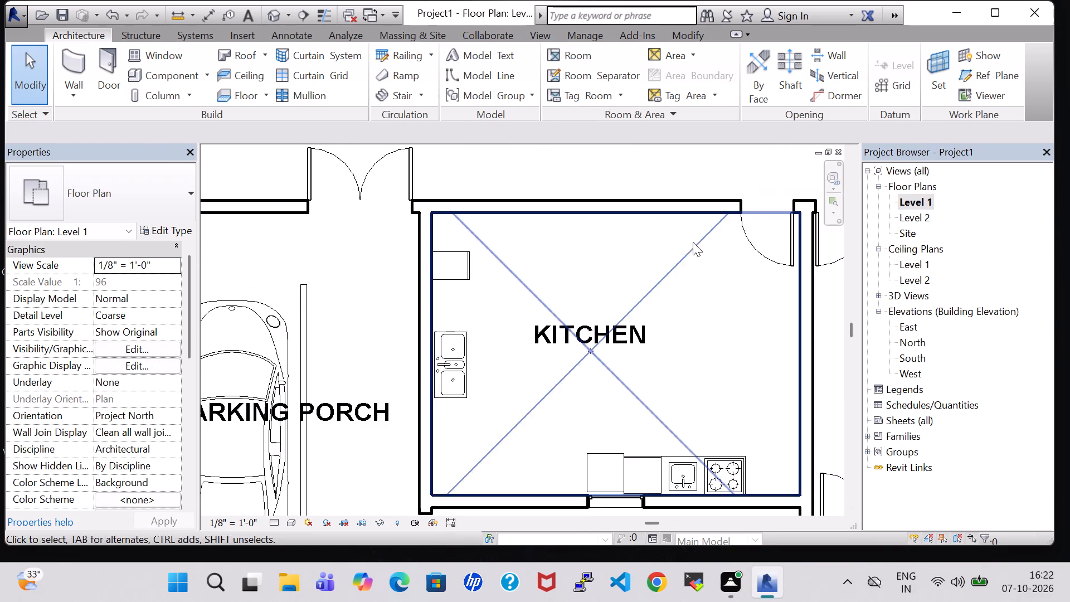
scroll(690, 202, down, 3)
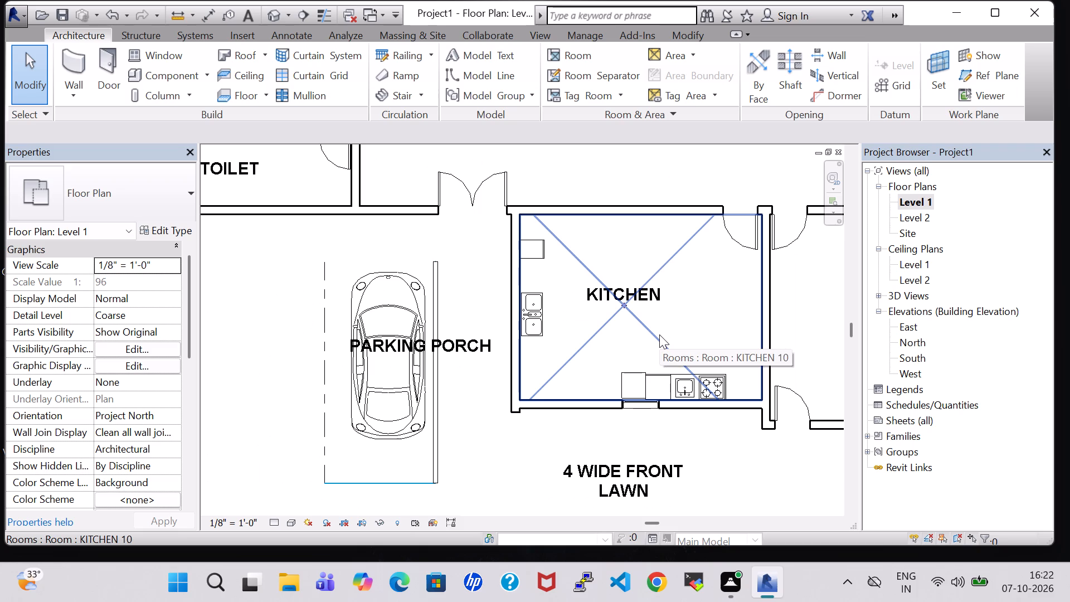
scroll(398, 284, down, 2)
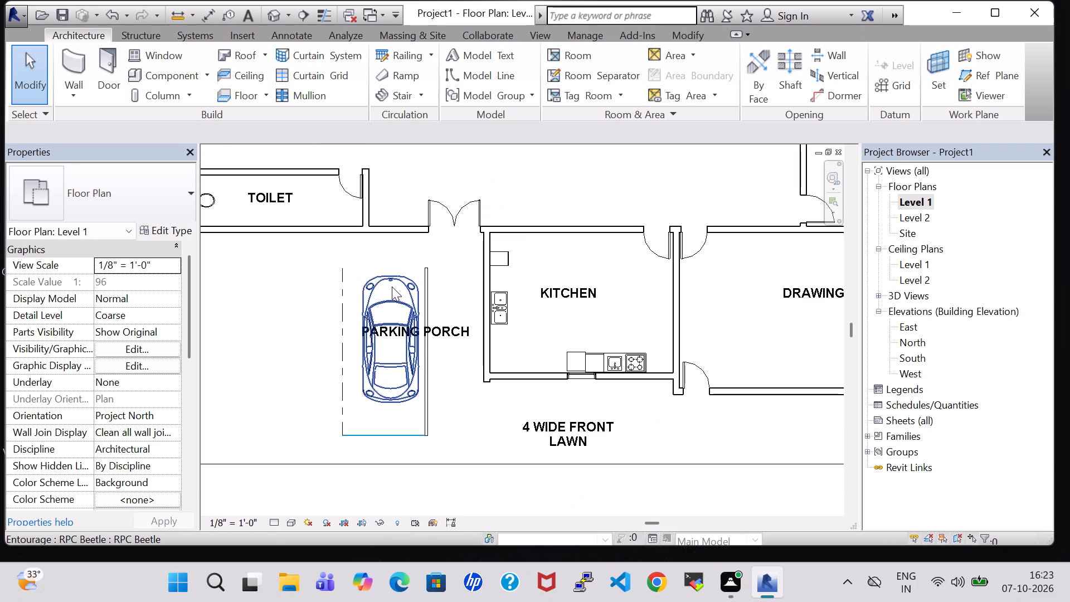
scroll(406, 285, down, 2)
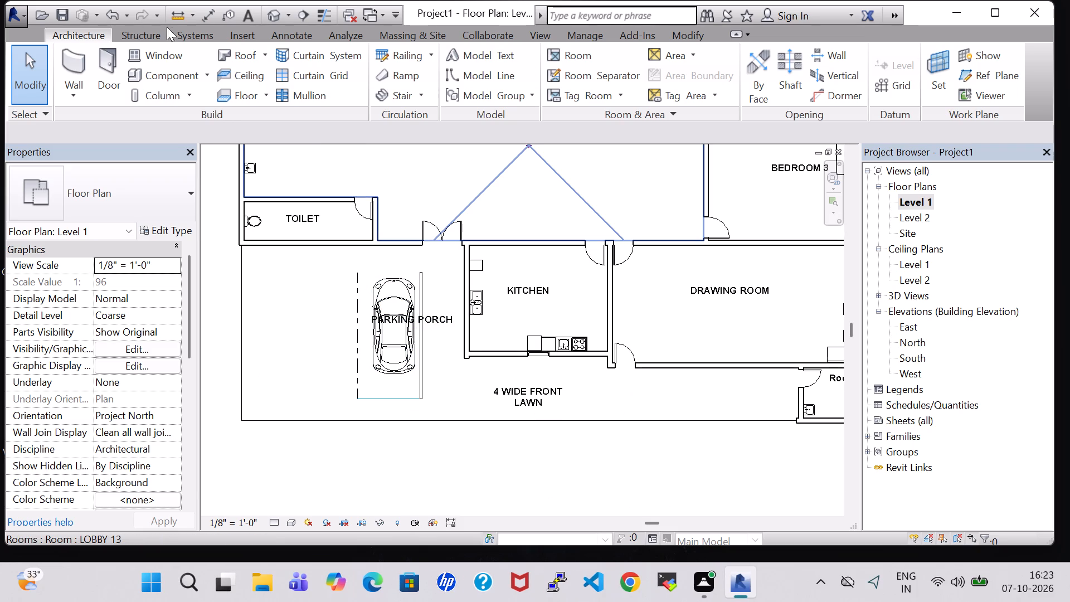
click(411, 91)
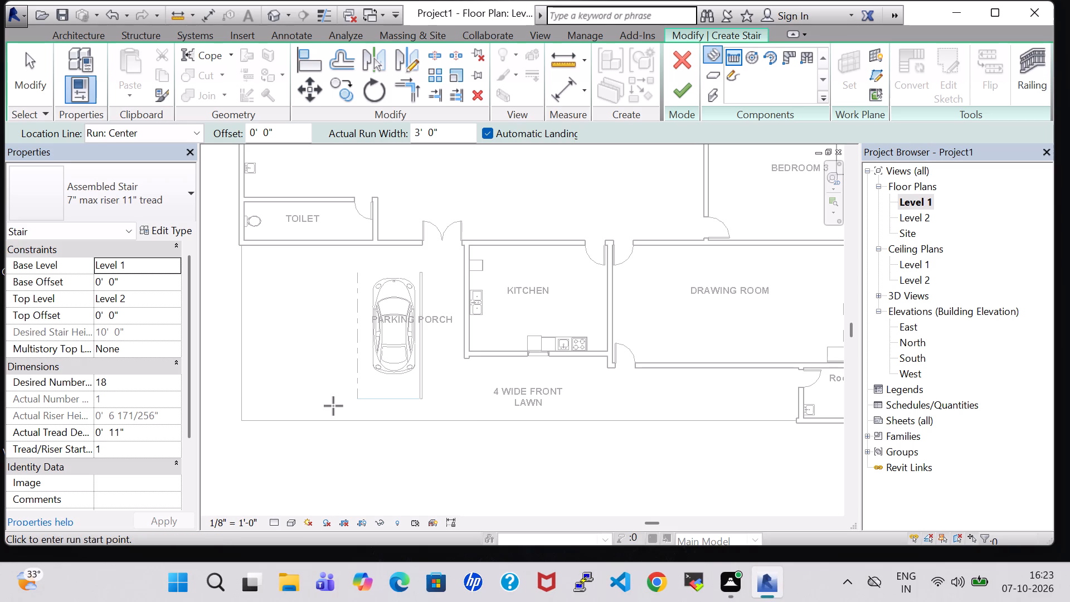
click(305, 410)
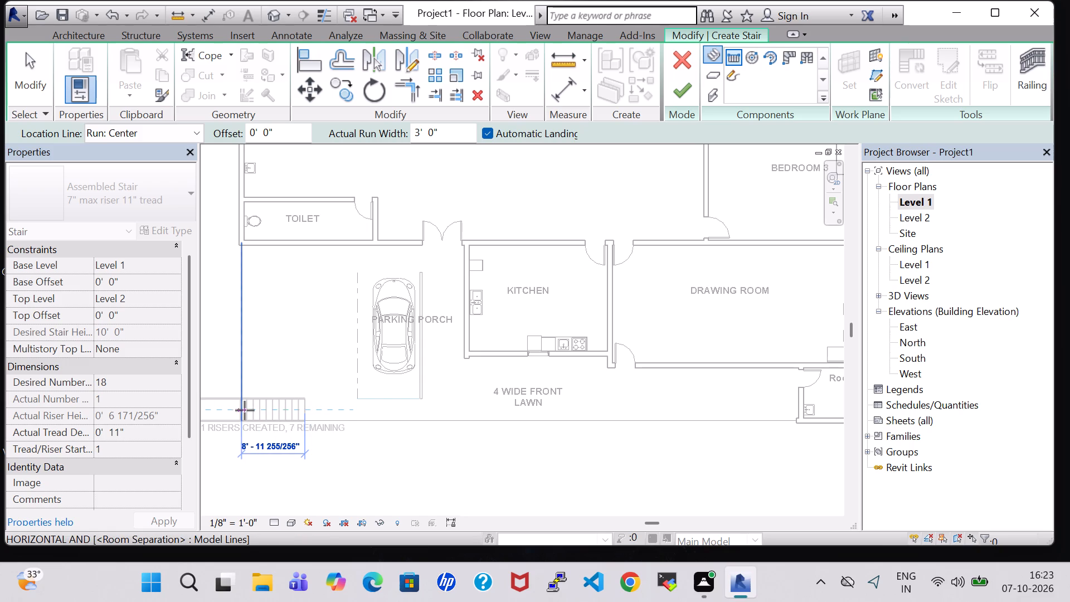
click(245, 410)
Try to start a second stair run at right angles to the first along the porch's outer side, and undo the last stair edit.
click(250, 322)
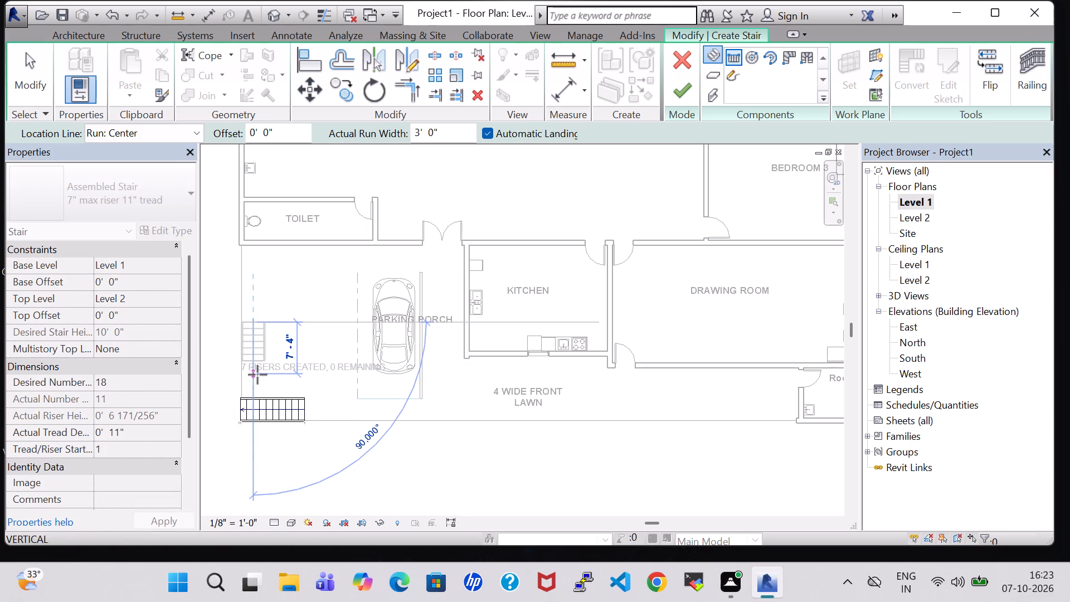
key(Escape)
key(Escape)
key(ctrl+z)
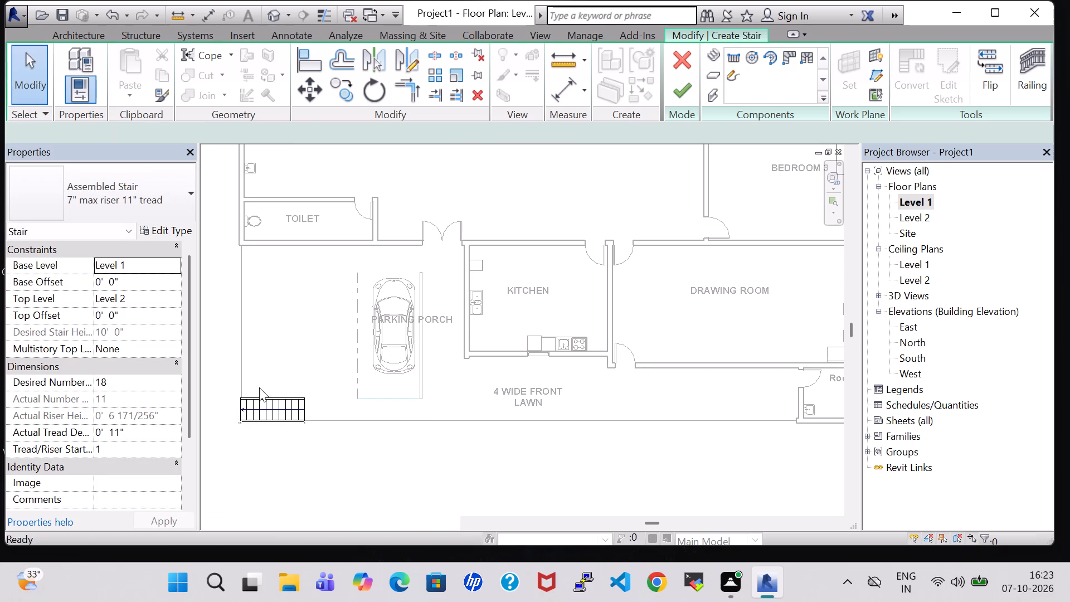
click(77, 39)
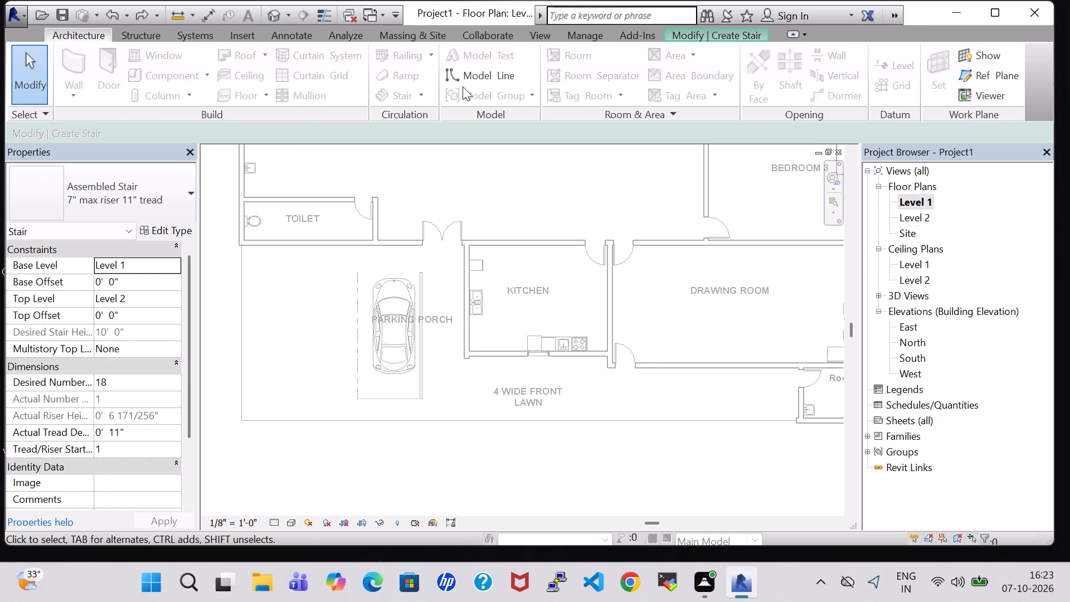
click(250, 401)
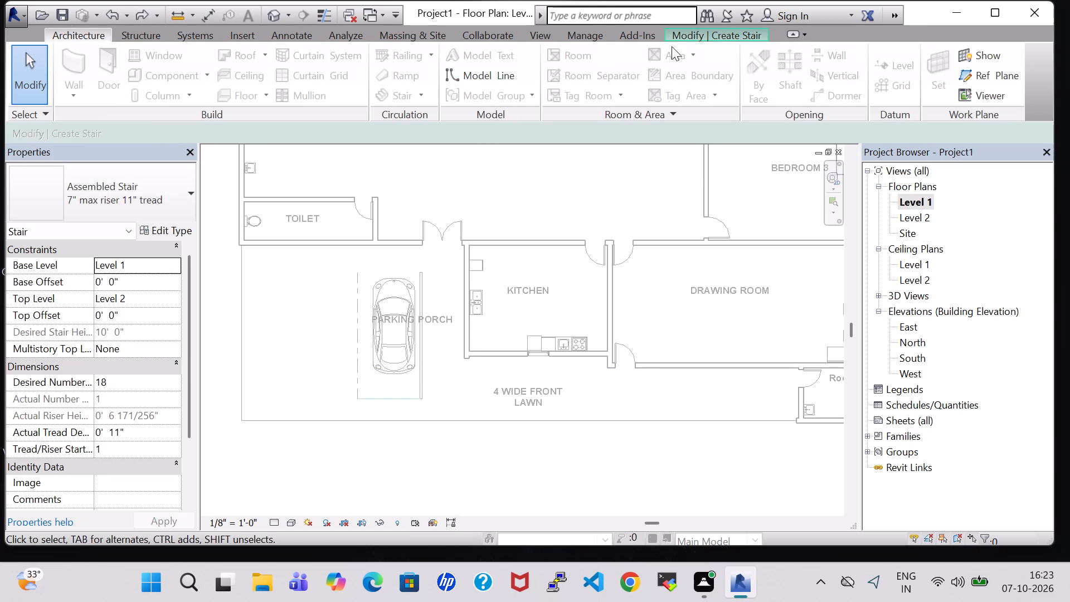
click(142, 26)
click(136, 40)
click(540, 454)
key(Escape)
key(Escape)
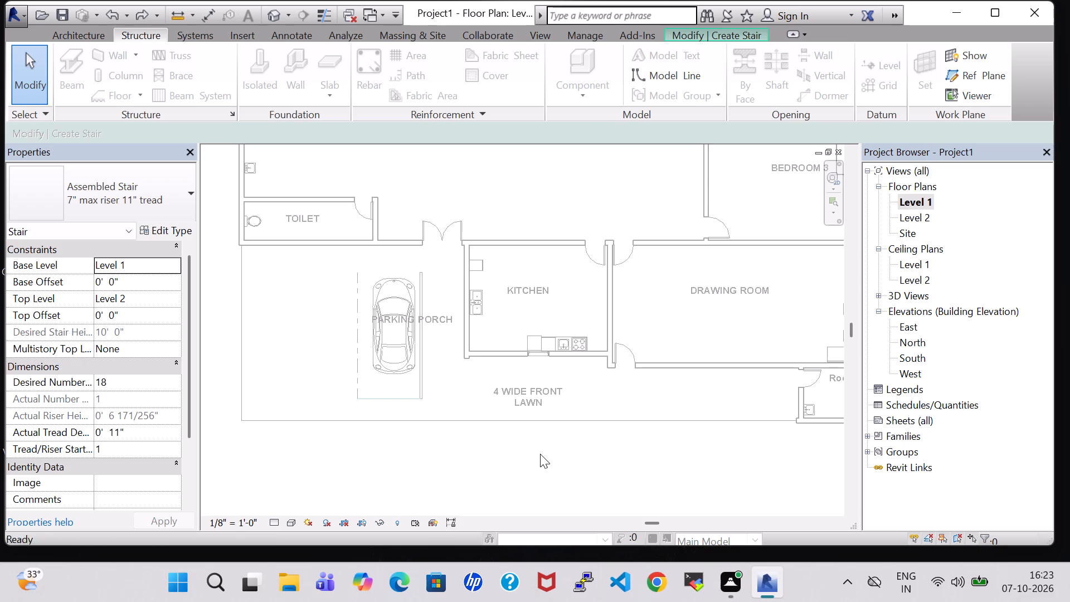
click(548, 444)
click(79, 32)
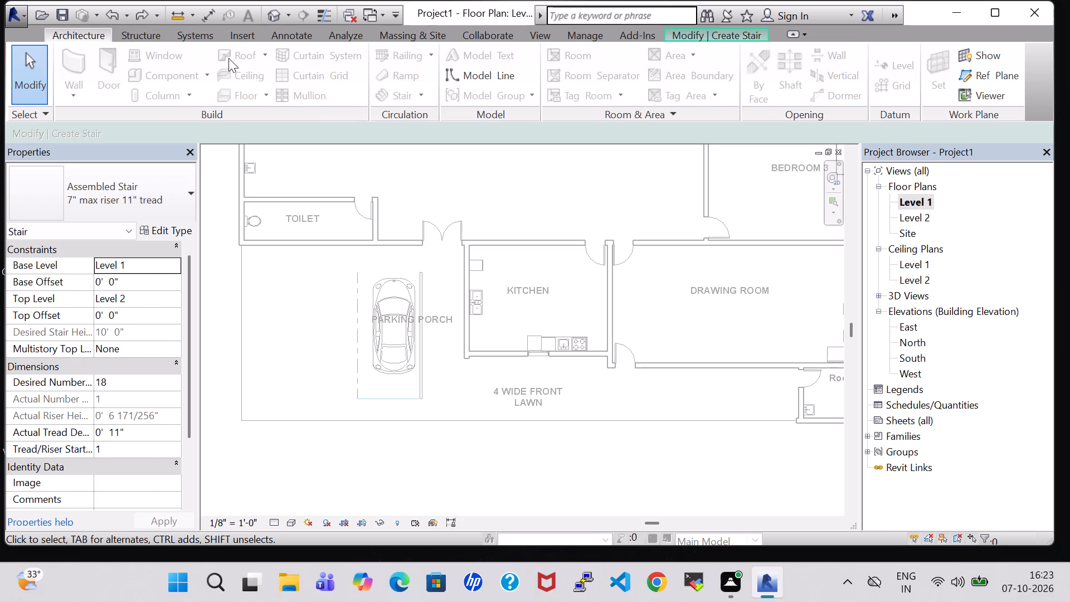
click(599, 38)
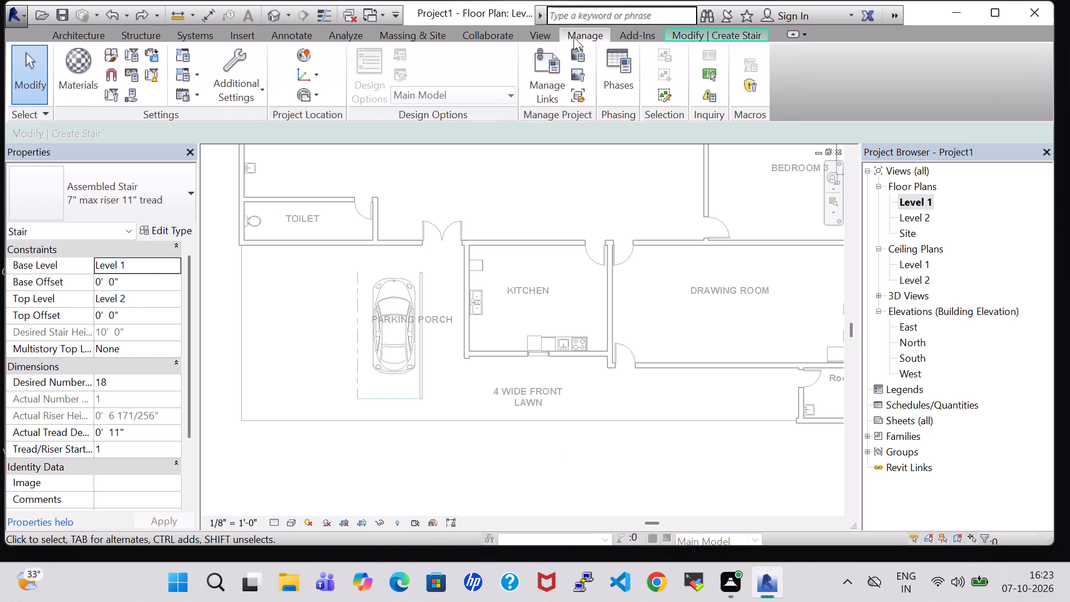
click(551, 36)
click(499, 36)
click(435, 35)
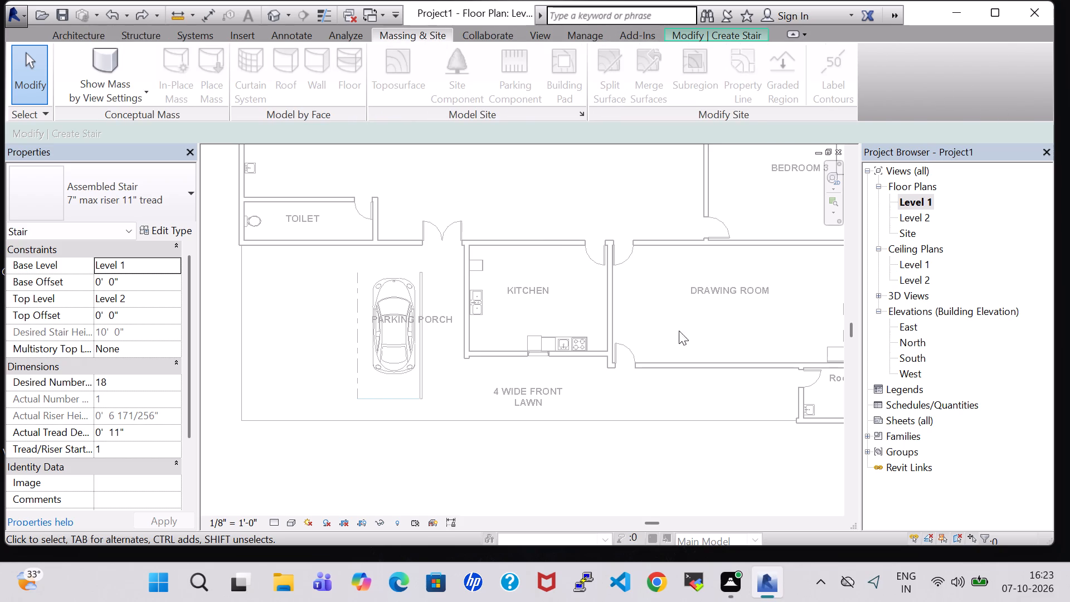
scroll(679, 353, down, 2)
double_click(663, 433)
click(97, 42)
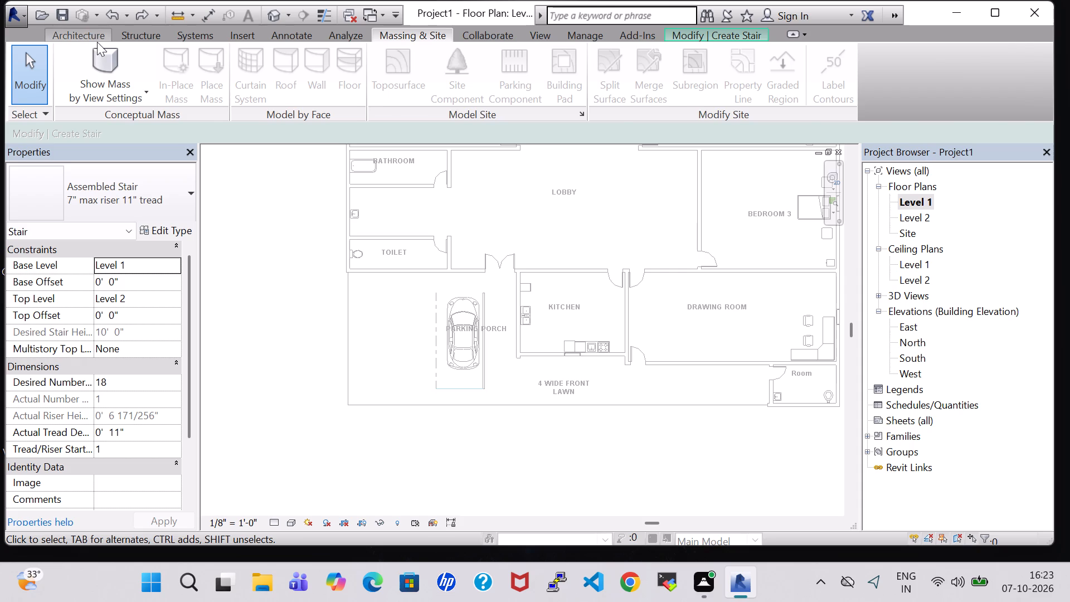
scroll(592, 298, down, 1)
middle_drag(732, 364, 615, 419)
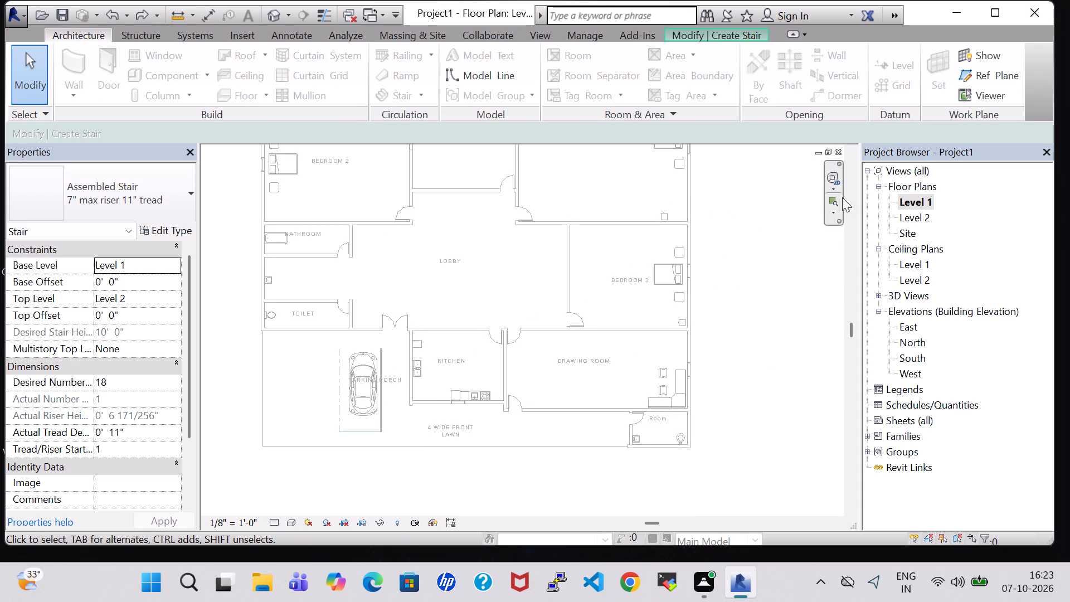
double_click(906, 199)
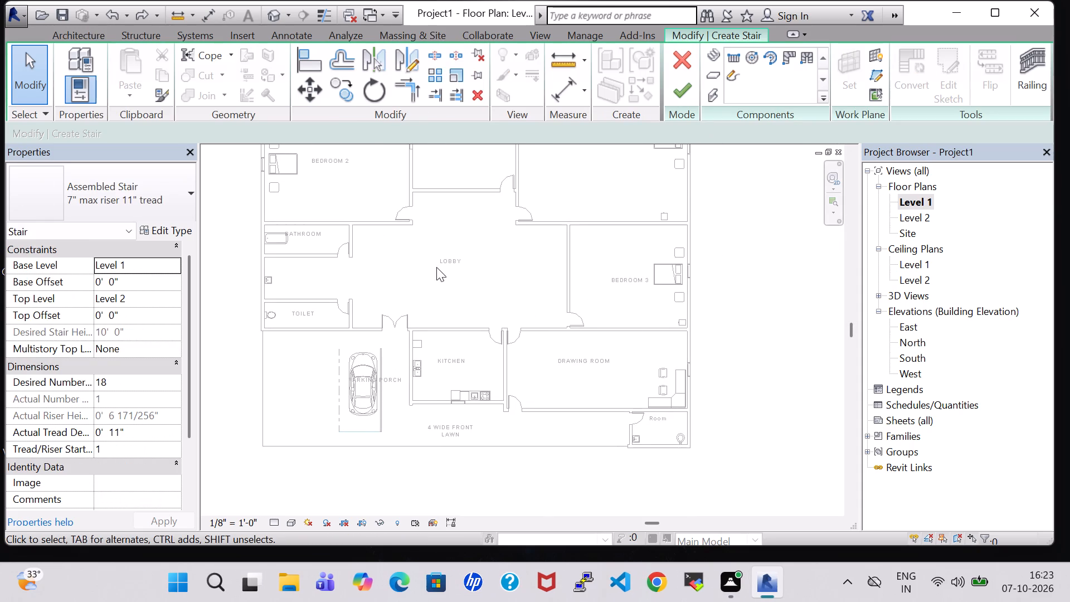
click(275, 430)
Cancel the current stair edit and discard the unfinished stair.
click(691, 56)
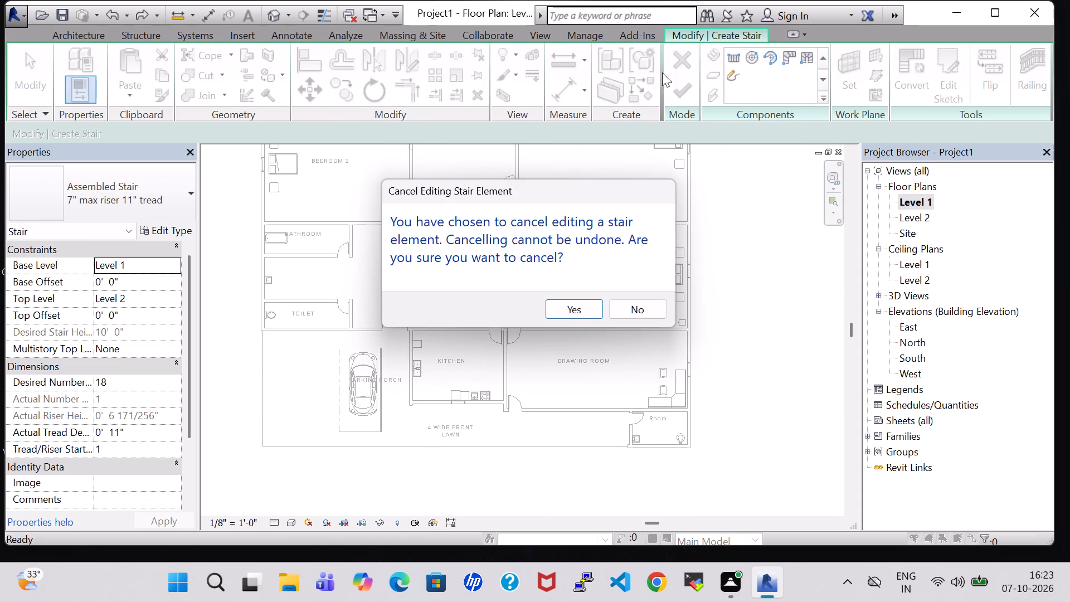
click(580, 303)
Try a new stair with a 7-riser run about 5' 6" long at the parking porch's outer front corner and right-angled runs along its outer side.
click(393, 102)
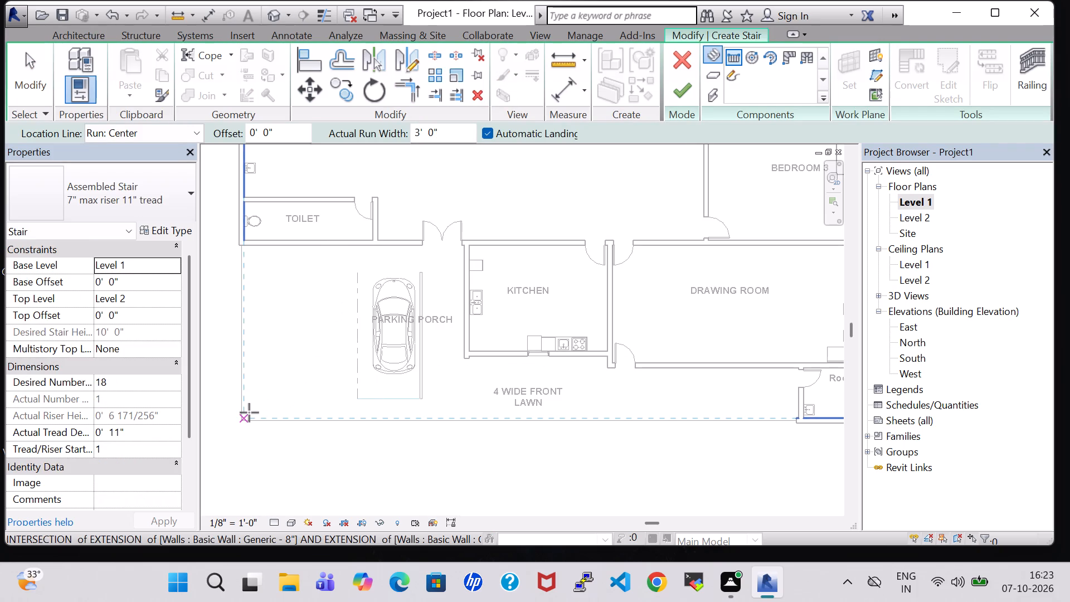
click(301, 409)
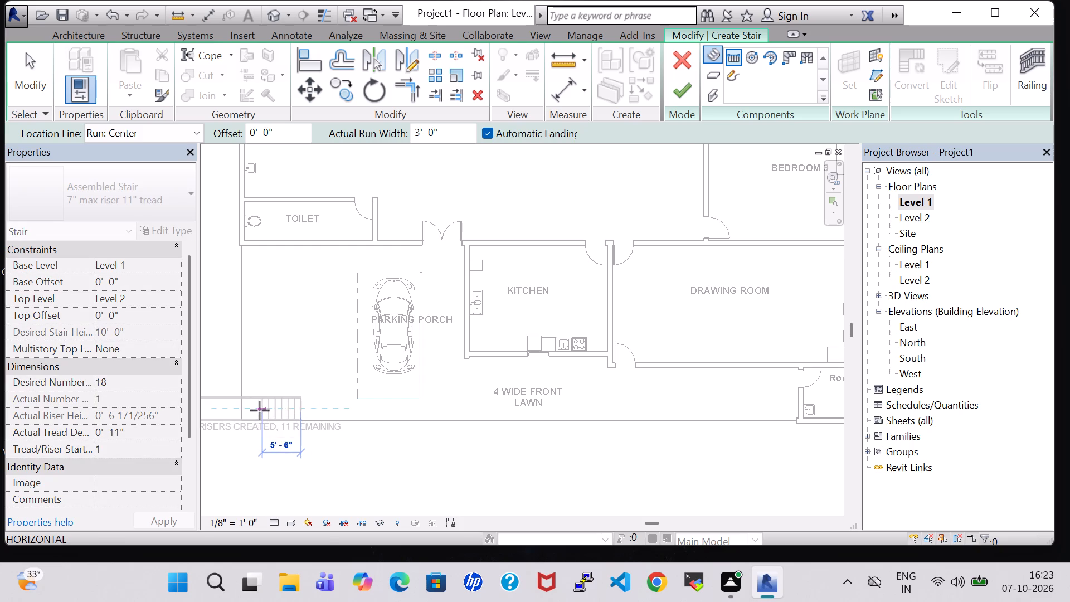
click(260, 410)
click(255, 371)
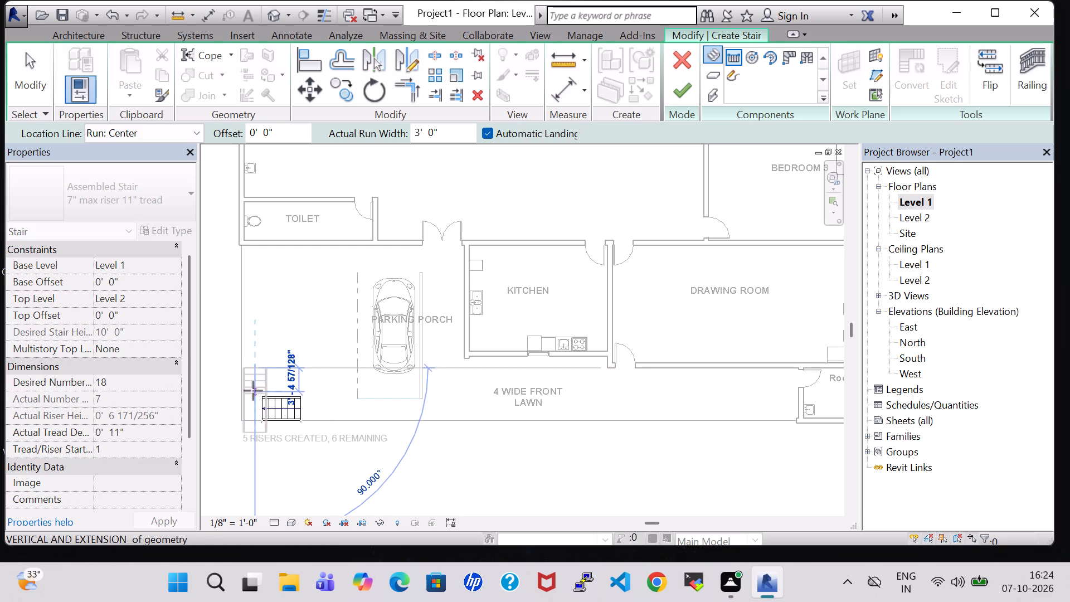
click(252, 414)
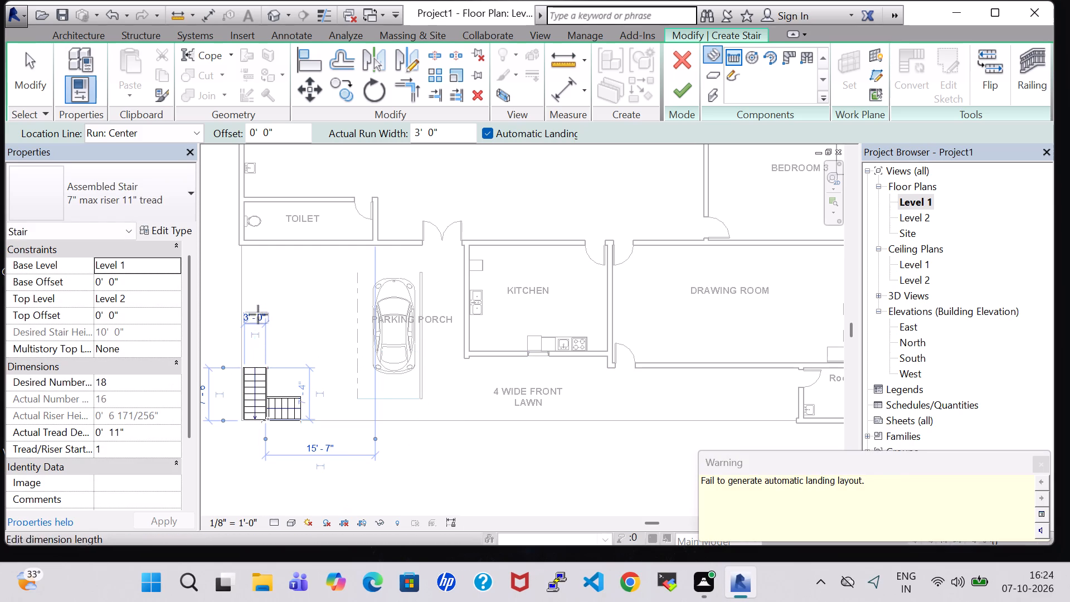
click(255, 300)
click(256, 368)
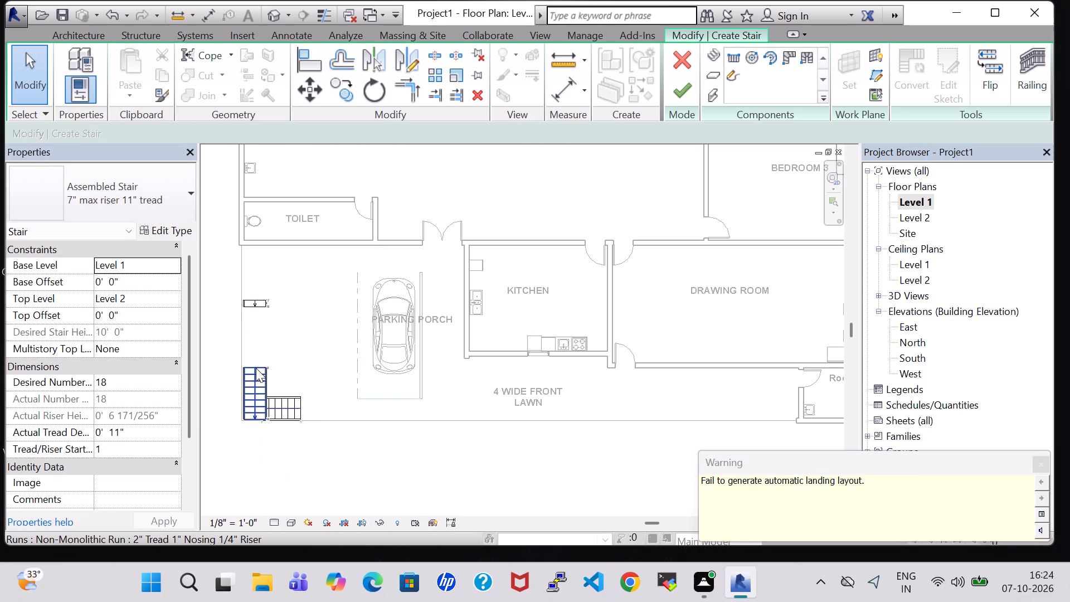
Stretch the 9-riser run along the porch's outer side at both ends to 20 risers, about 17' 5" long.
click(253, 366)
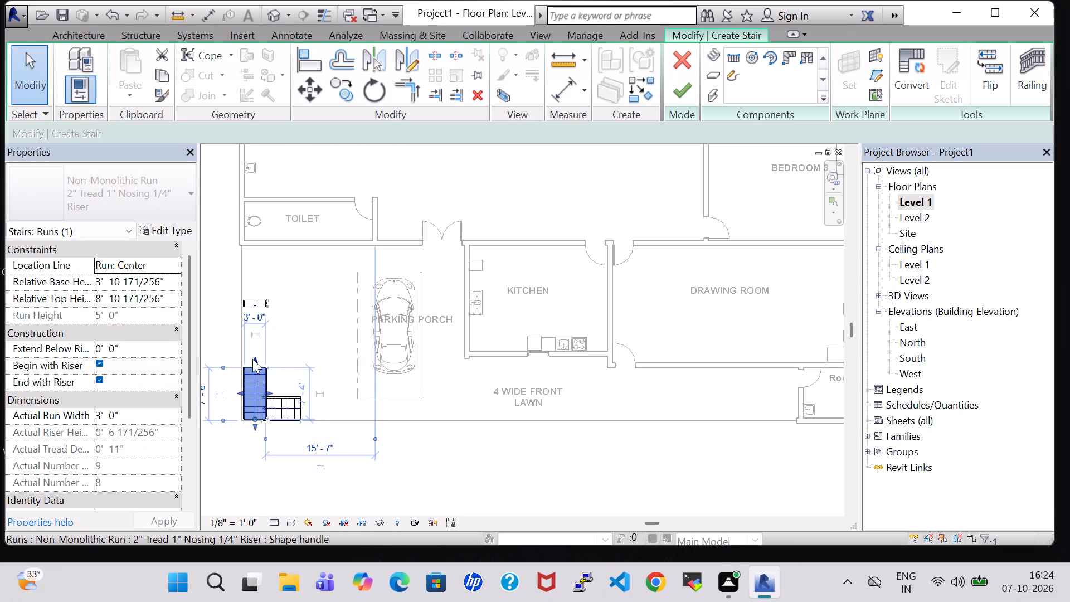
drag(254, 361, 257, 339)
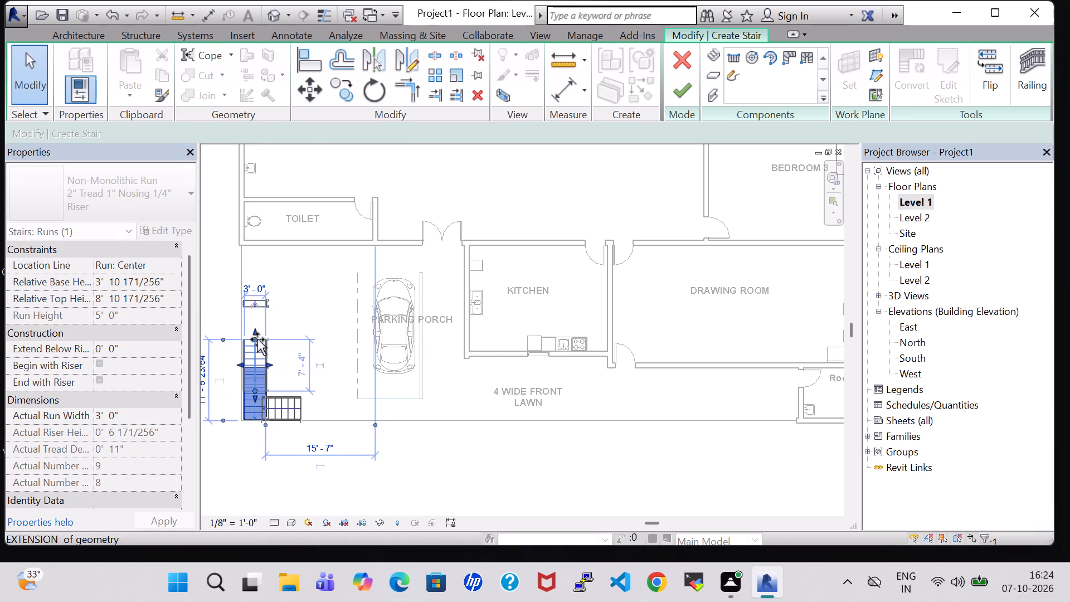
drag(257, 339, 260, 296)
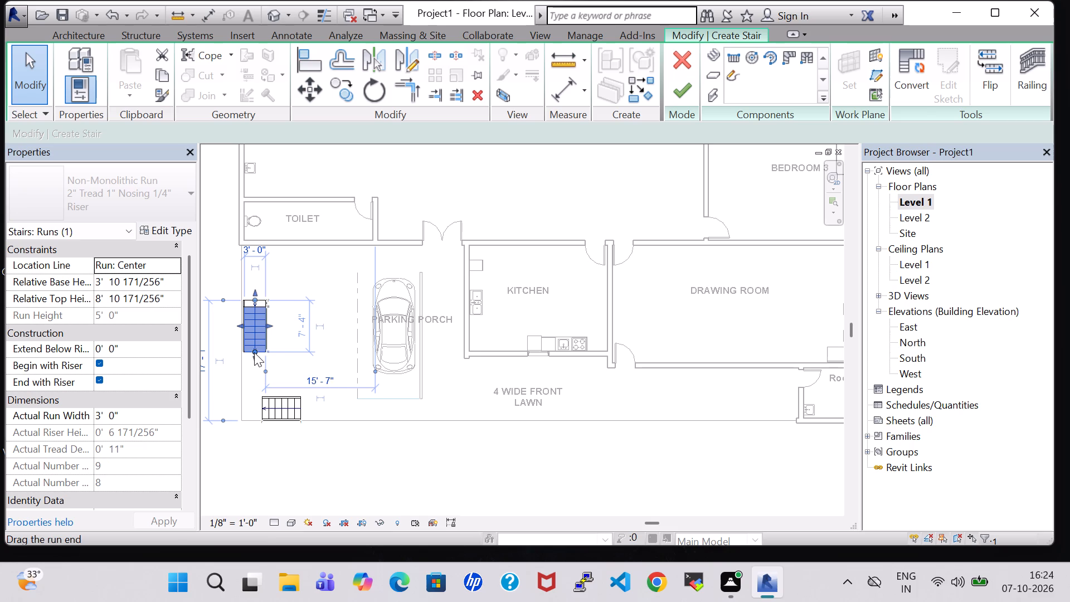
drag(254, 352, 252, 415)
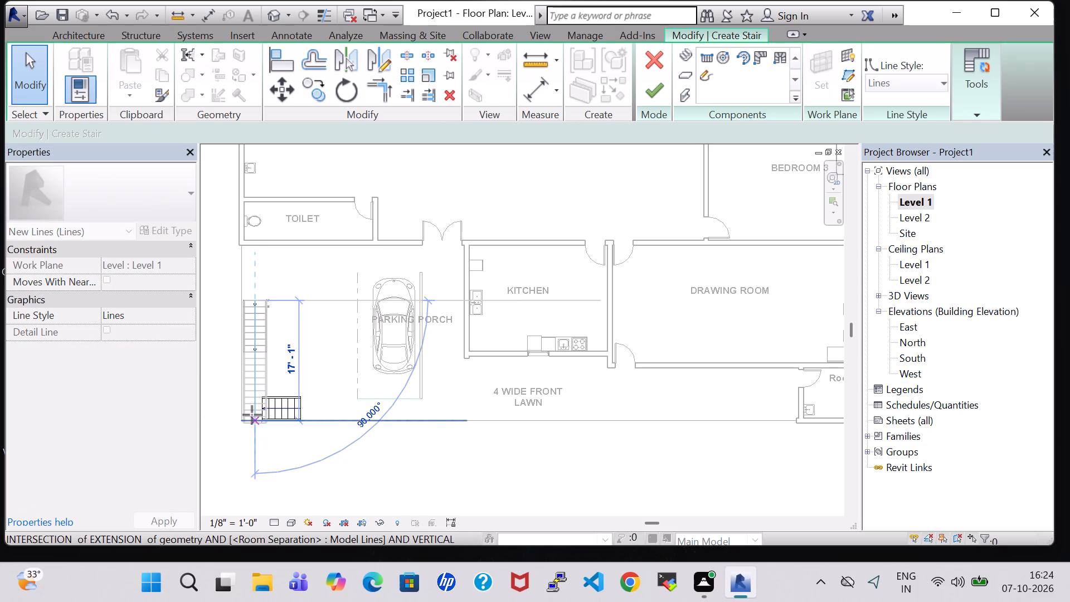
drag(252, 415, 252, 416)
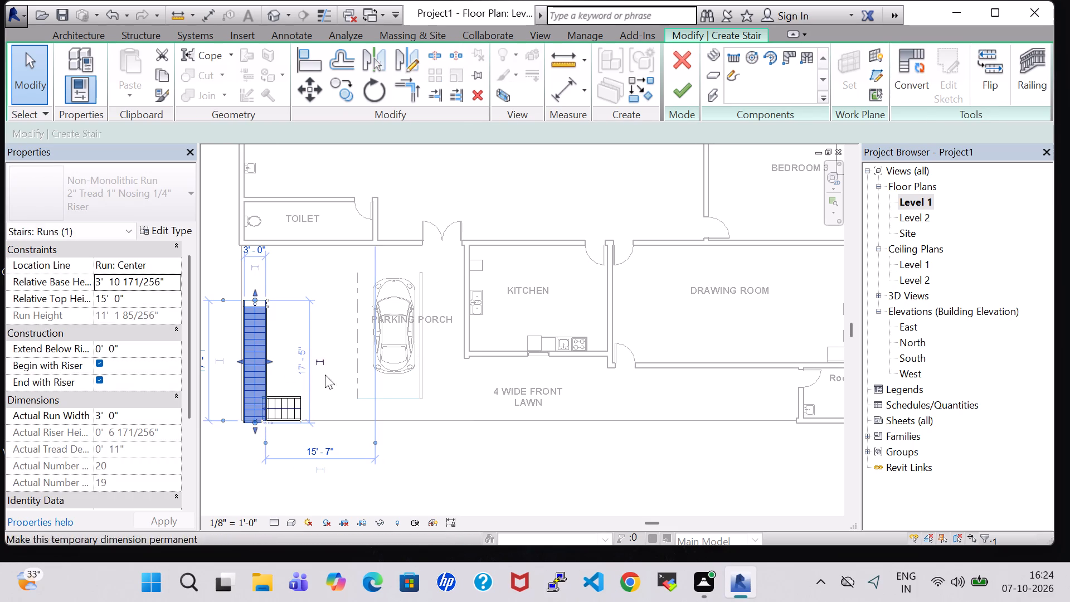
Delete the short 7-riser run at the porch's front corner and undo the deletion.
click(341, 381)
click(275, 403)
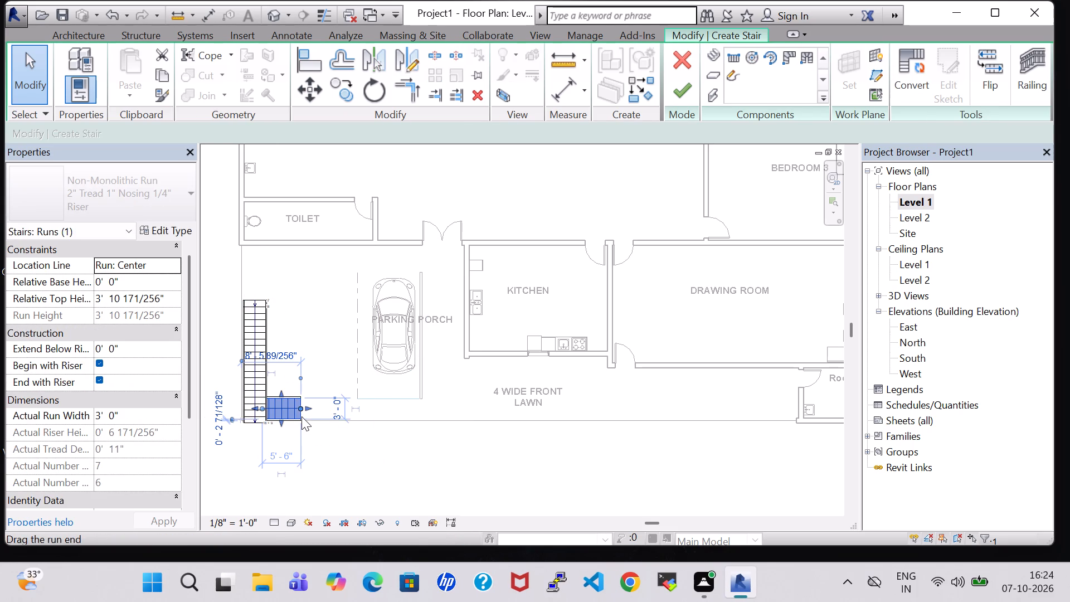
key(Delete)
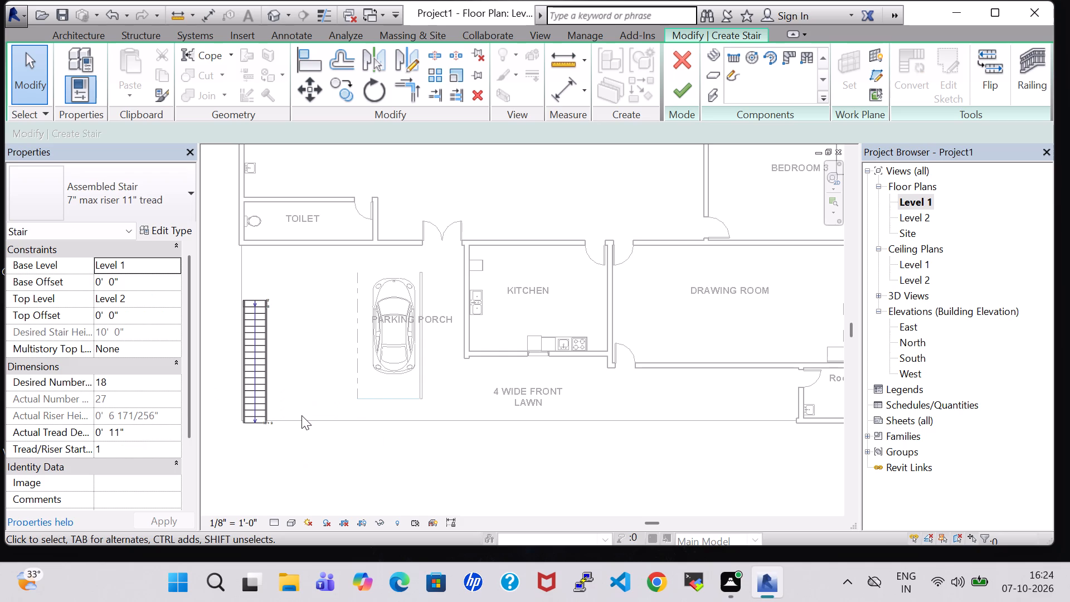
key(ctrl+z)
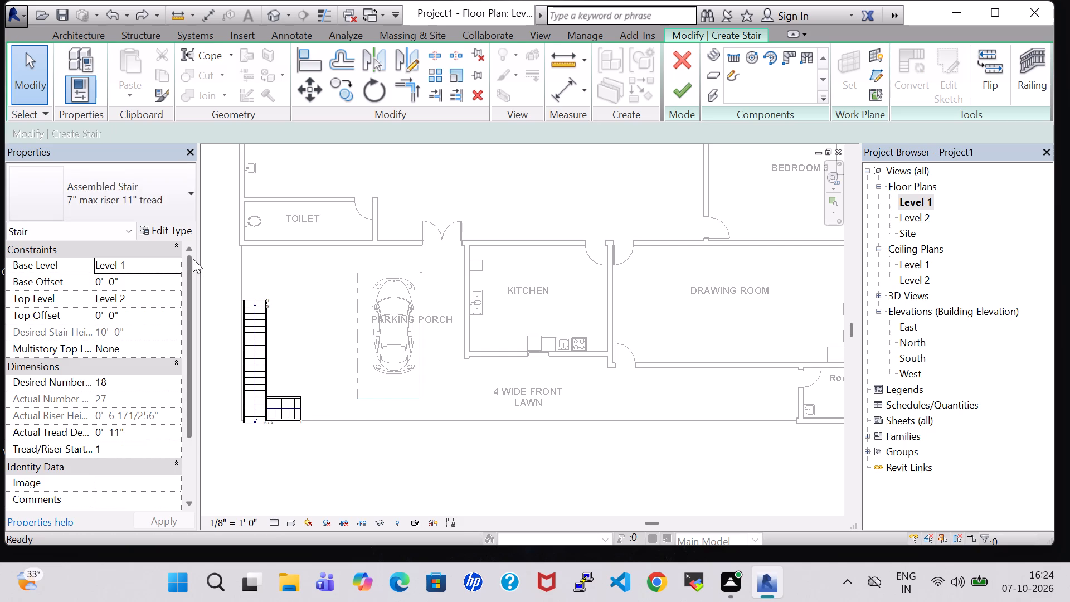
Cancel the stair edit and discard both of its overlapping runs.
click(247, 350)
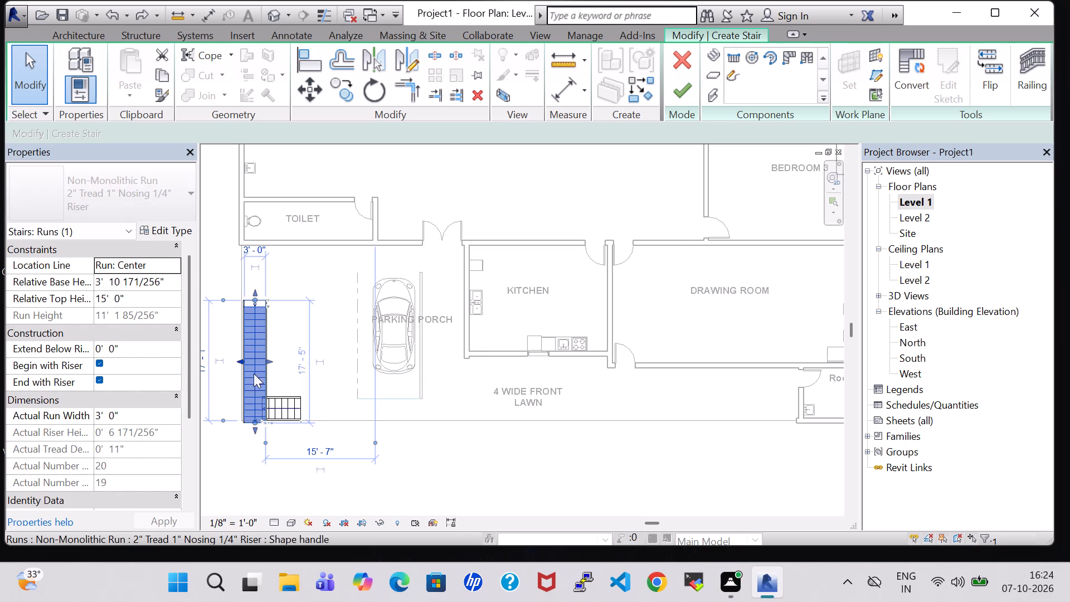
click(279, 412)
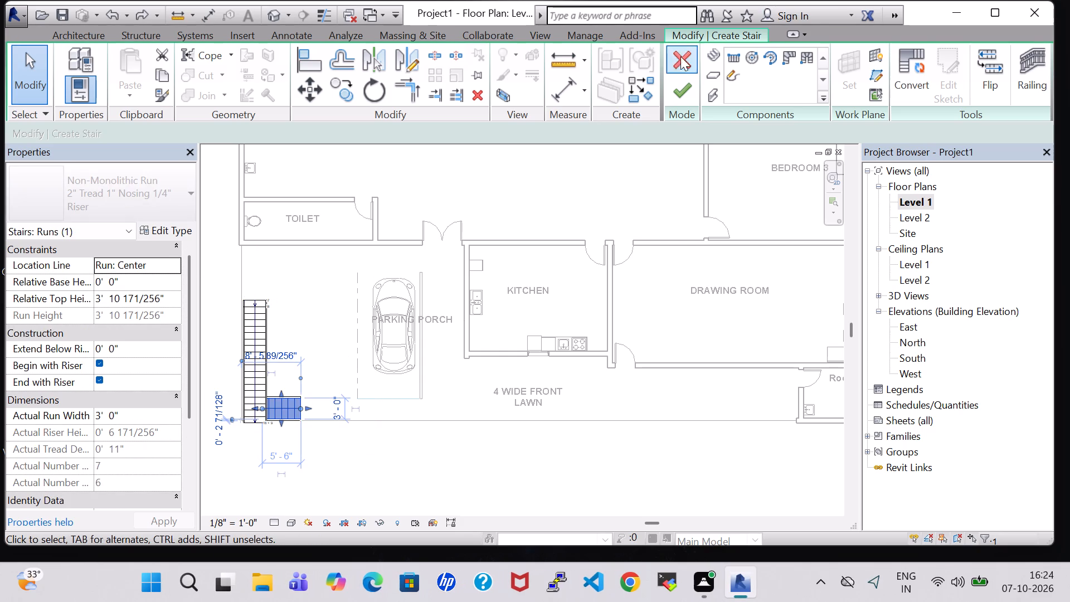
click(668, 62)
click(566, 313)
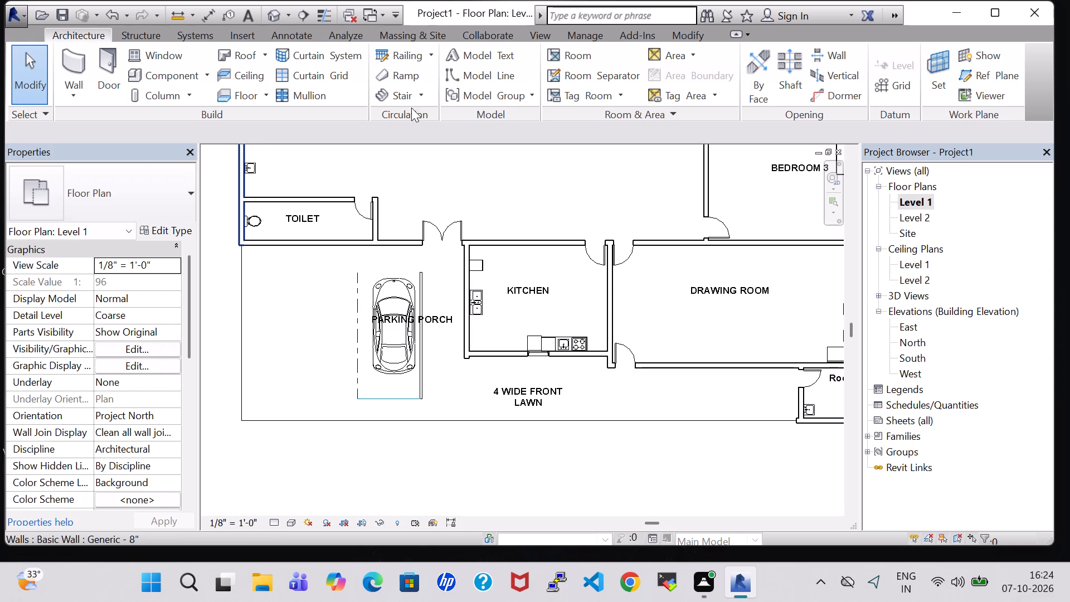
Start a new Level 1 to Level 2 stair with a 7-riser run about 5' 6" long at the parking porch's outer front corner.
click(397, 91)
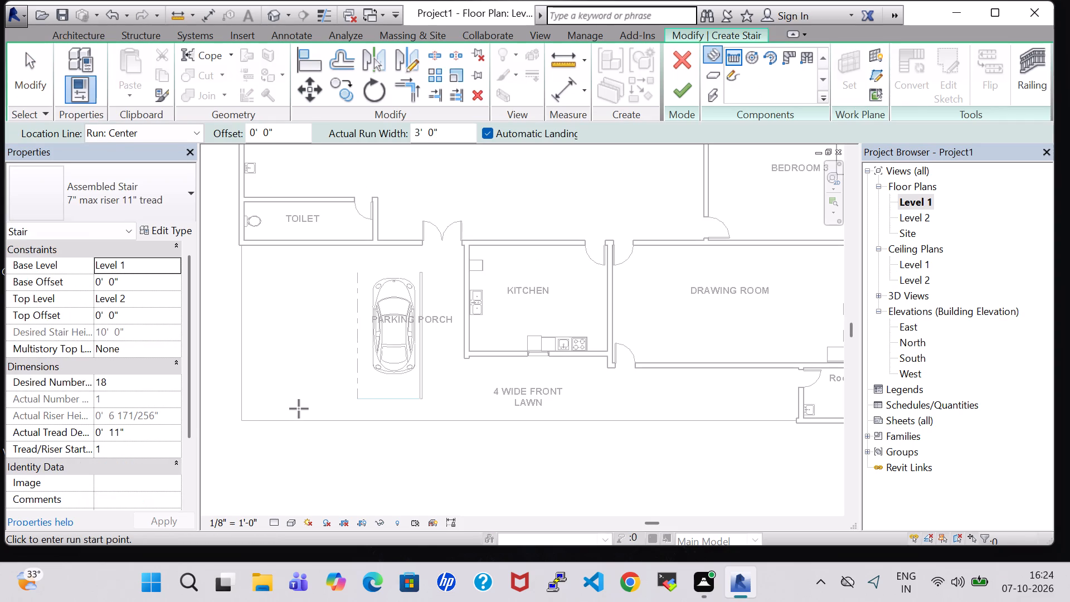
click(294, 409)
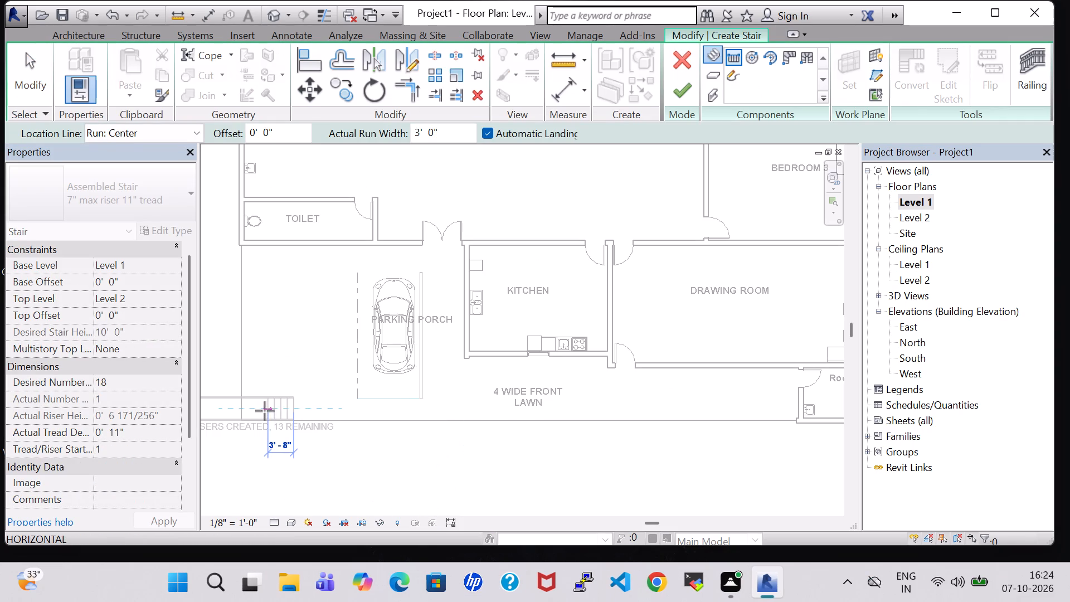
click(252, 411)
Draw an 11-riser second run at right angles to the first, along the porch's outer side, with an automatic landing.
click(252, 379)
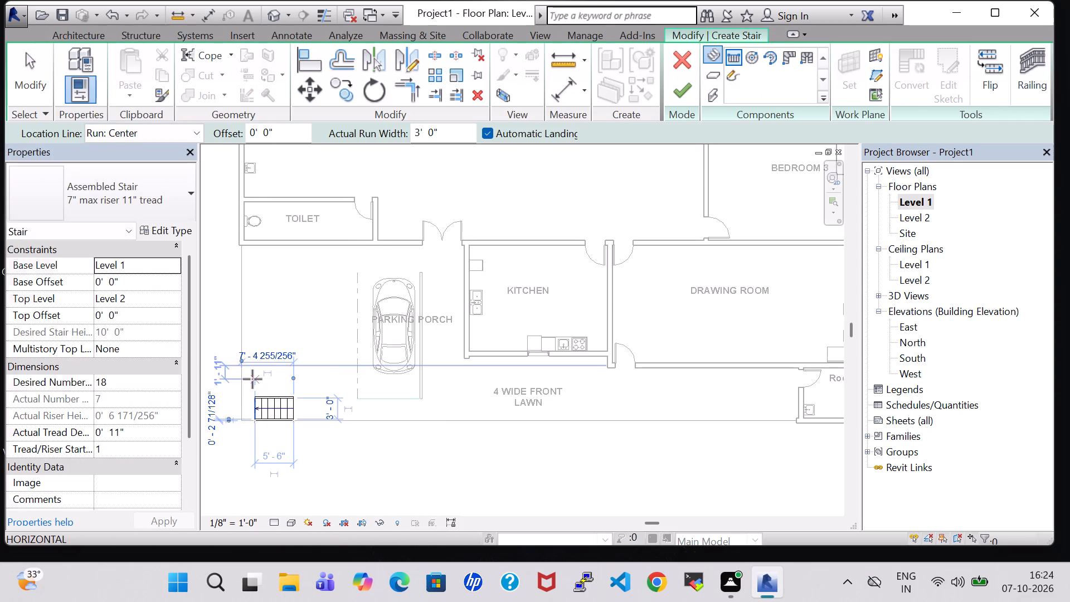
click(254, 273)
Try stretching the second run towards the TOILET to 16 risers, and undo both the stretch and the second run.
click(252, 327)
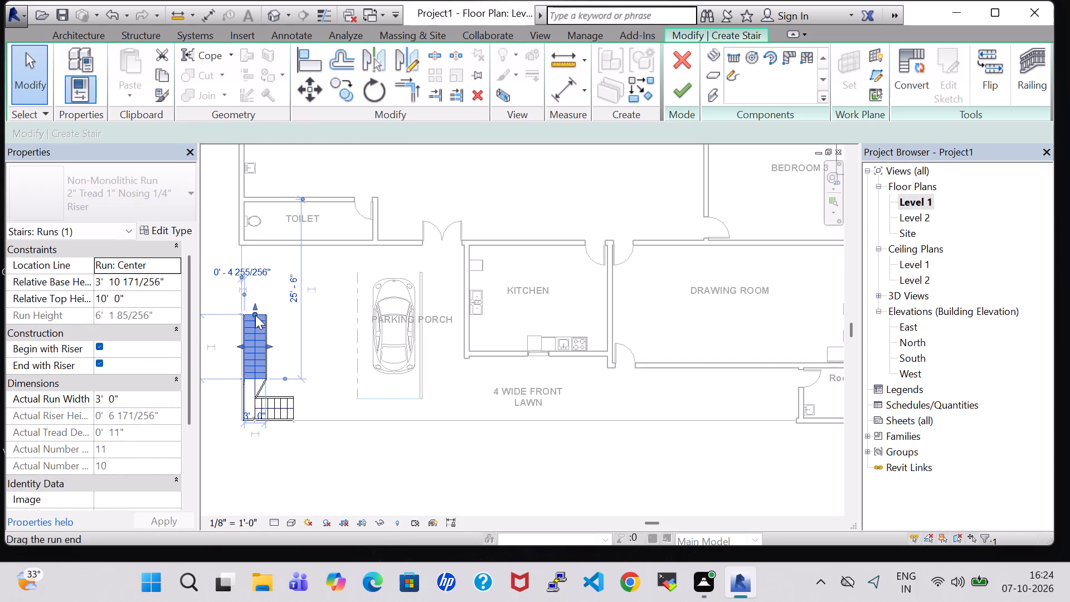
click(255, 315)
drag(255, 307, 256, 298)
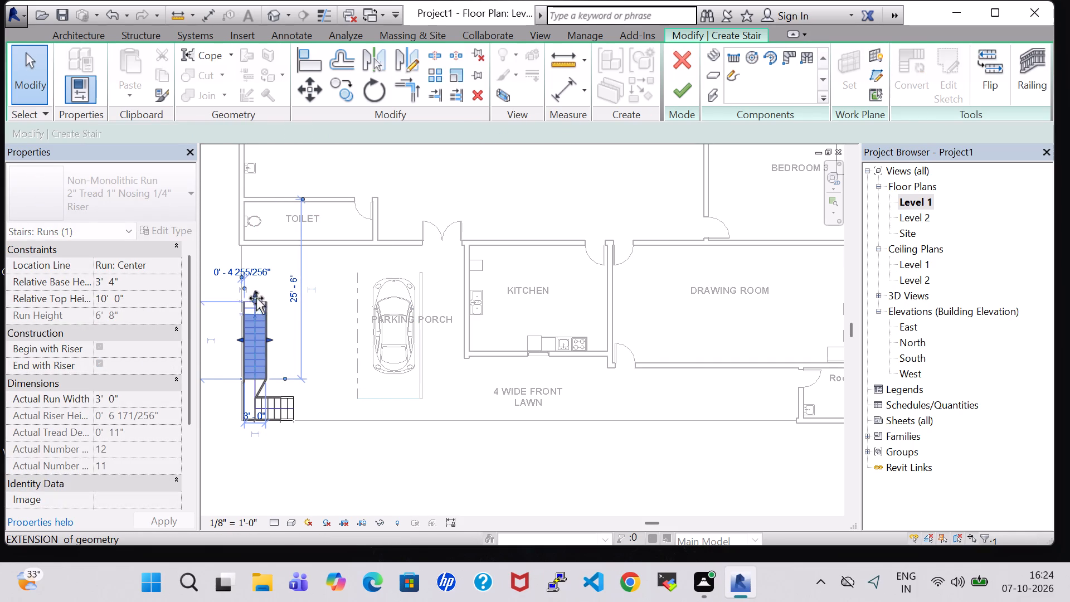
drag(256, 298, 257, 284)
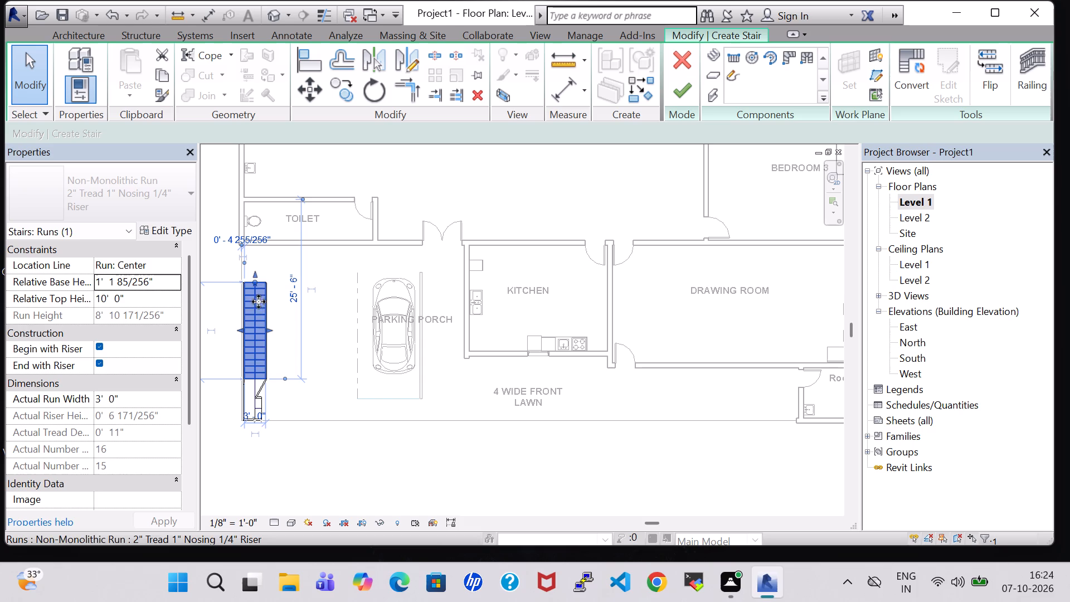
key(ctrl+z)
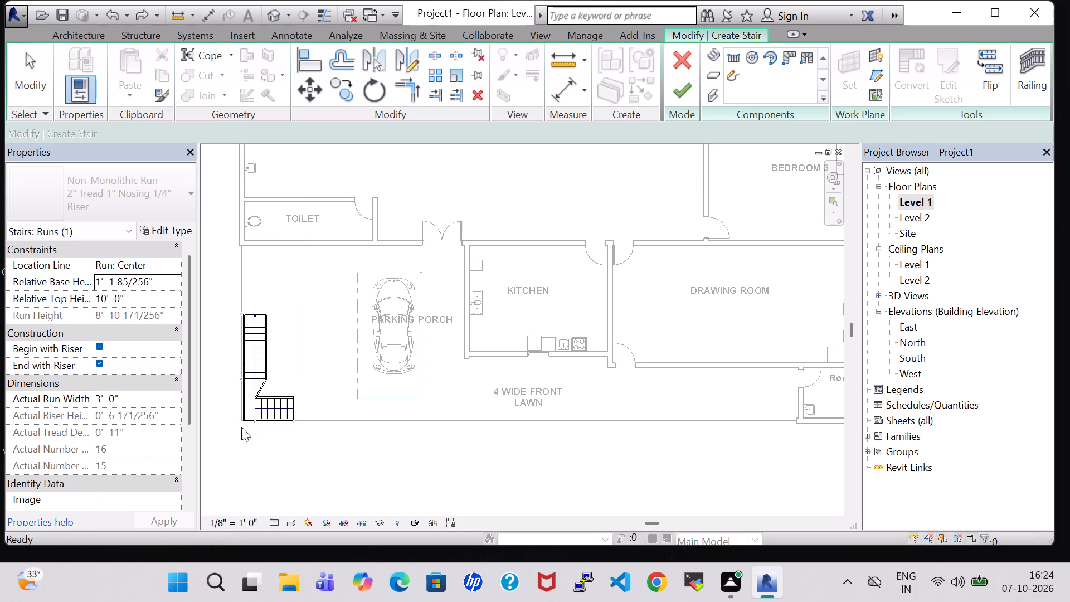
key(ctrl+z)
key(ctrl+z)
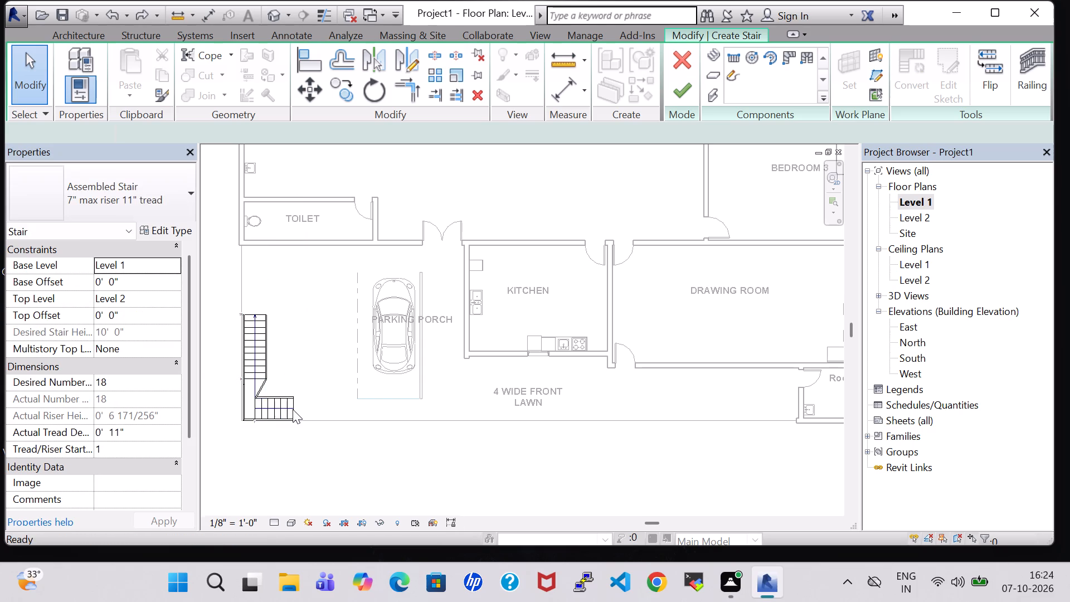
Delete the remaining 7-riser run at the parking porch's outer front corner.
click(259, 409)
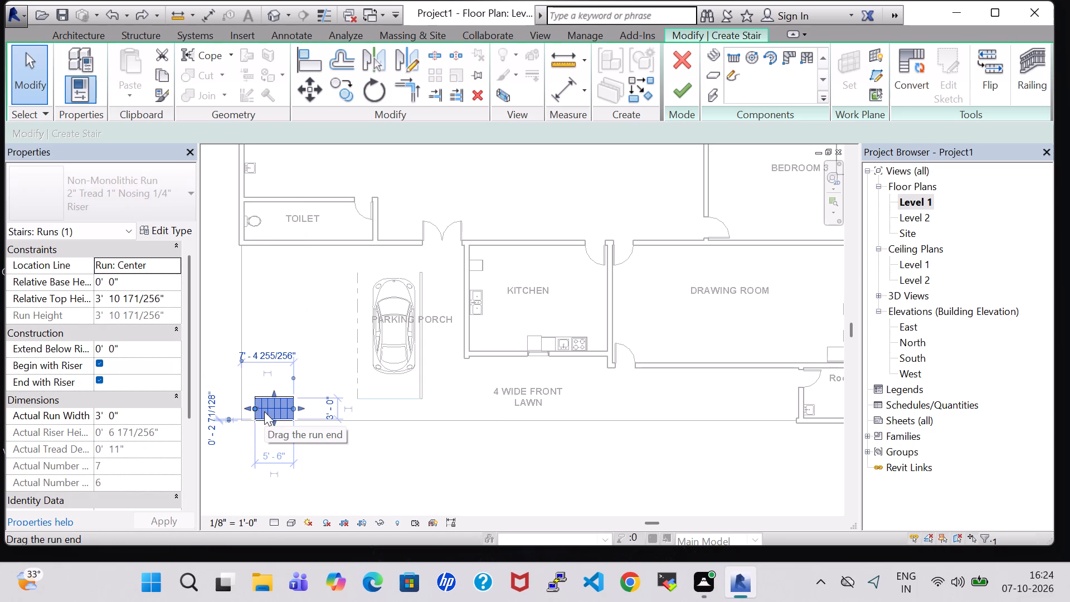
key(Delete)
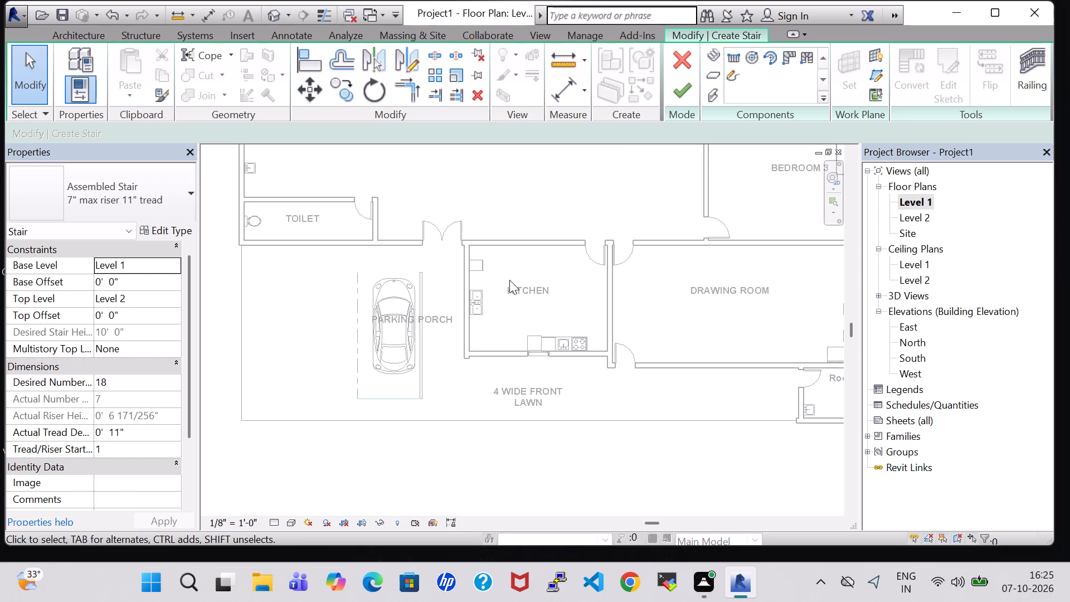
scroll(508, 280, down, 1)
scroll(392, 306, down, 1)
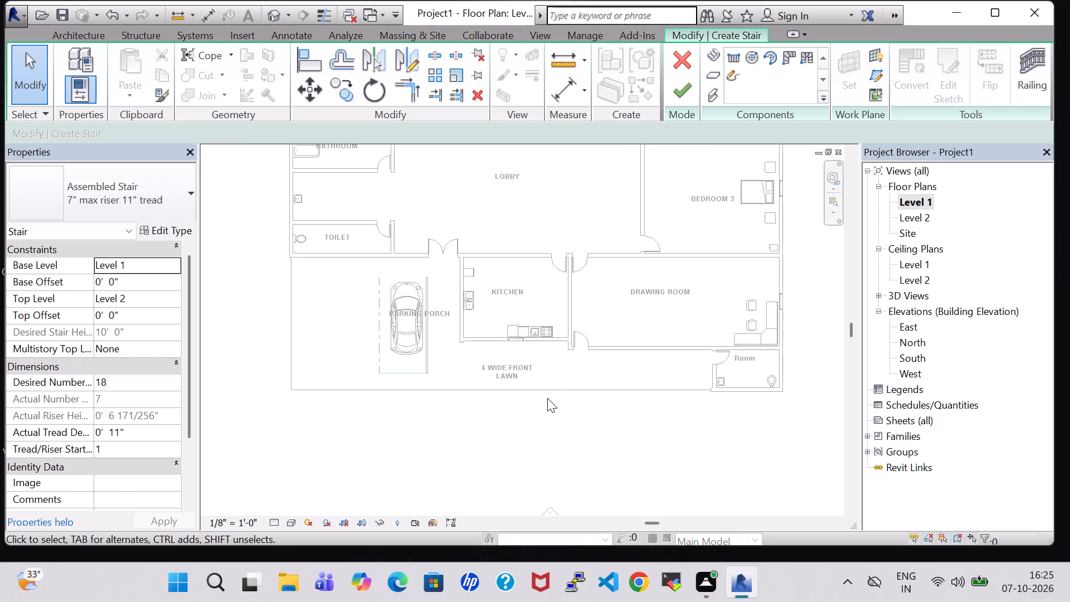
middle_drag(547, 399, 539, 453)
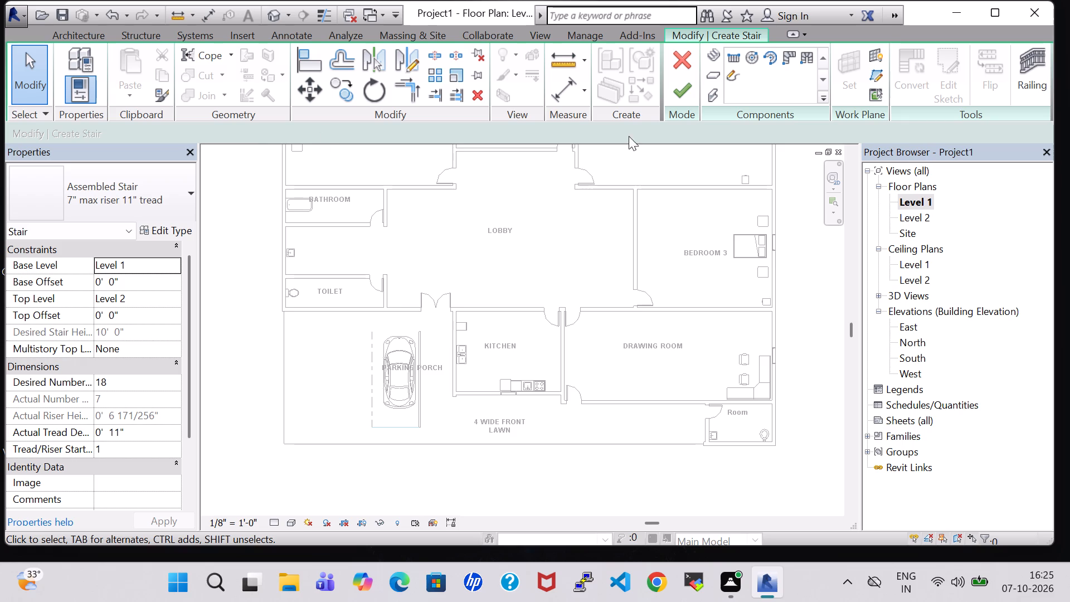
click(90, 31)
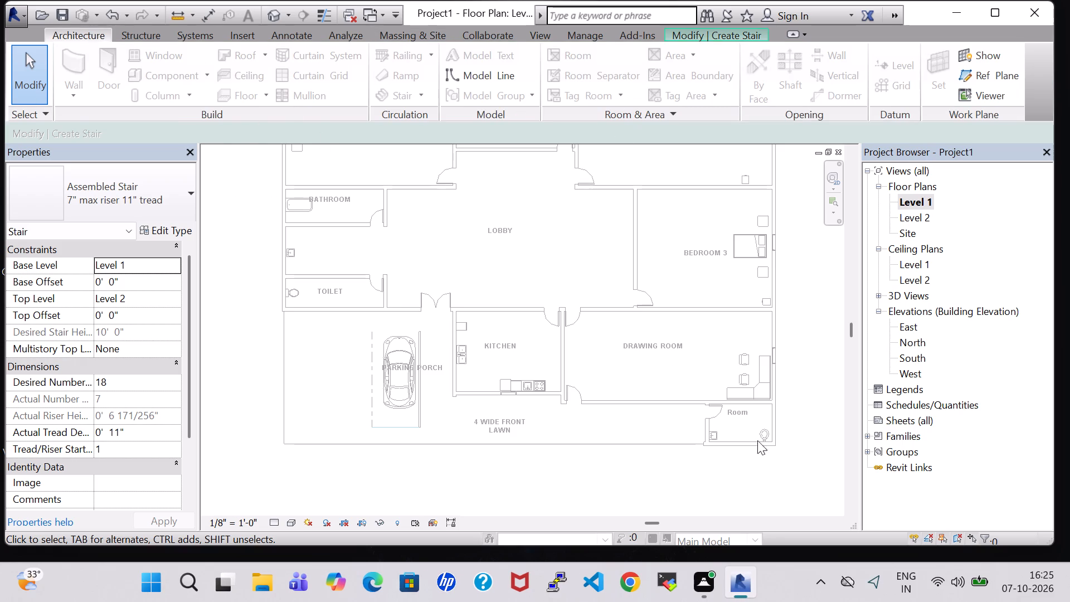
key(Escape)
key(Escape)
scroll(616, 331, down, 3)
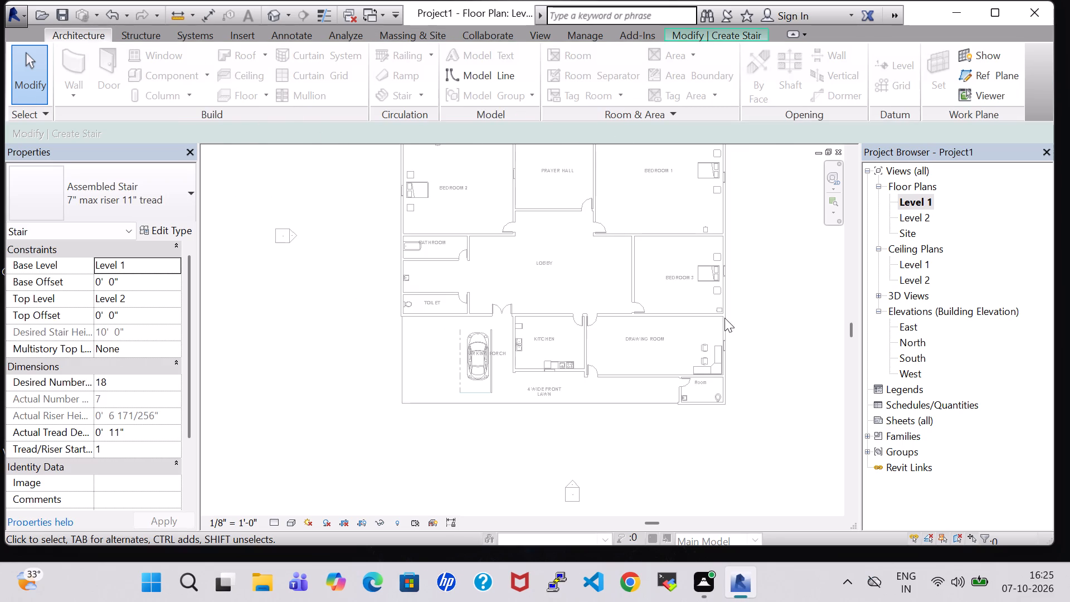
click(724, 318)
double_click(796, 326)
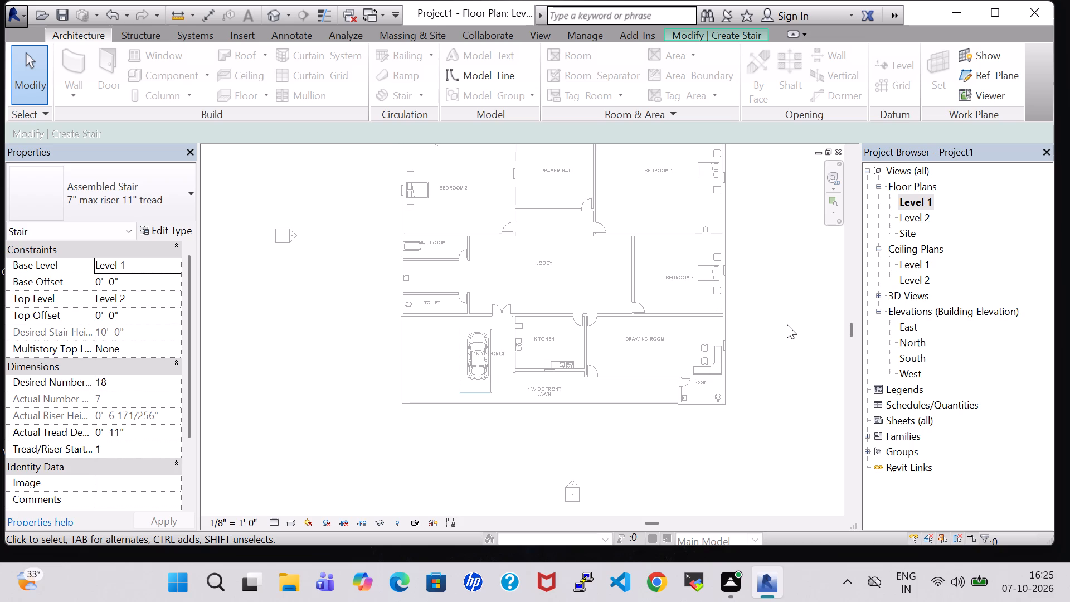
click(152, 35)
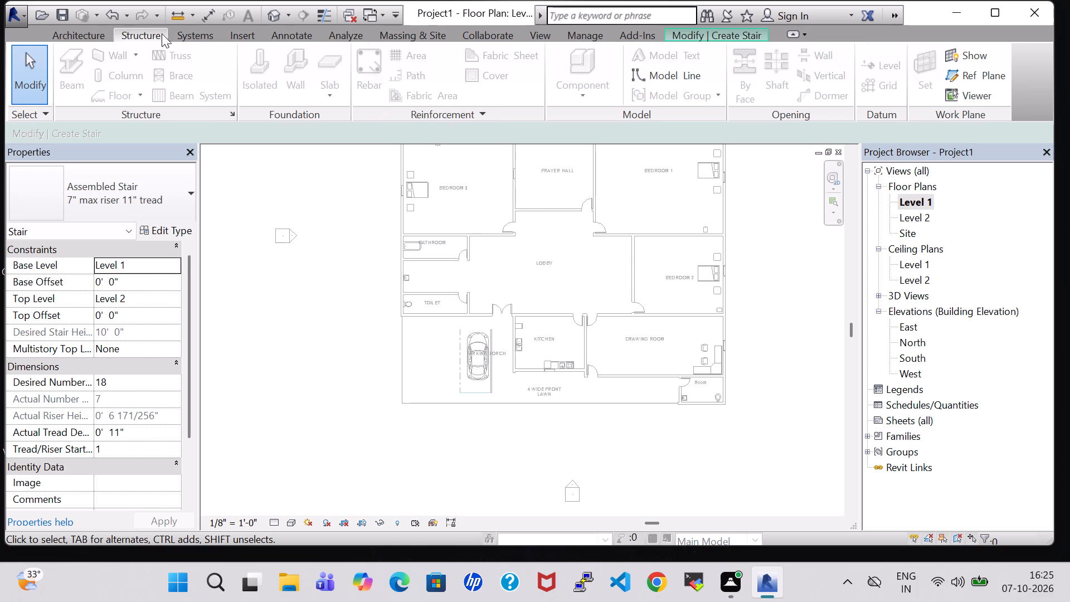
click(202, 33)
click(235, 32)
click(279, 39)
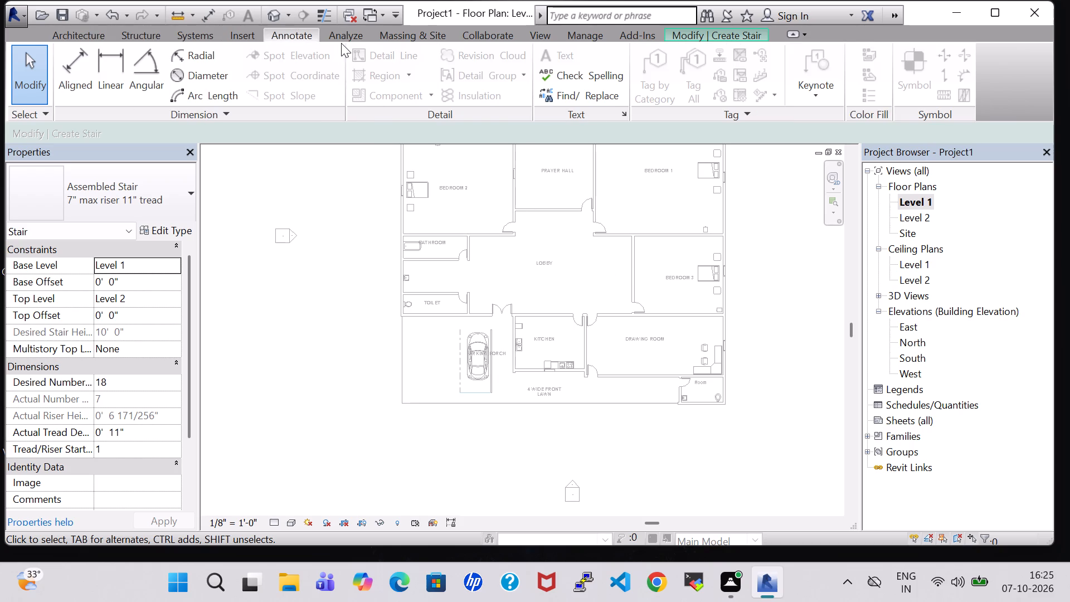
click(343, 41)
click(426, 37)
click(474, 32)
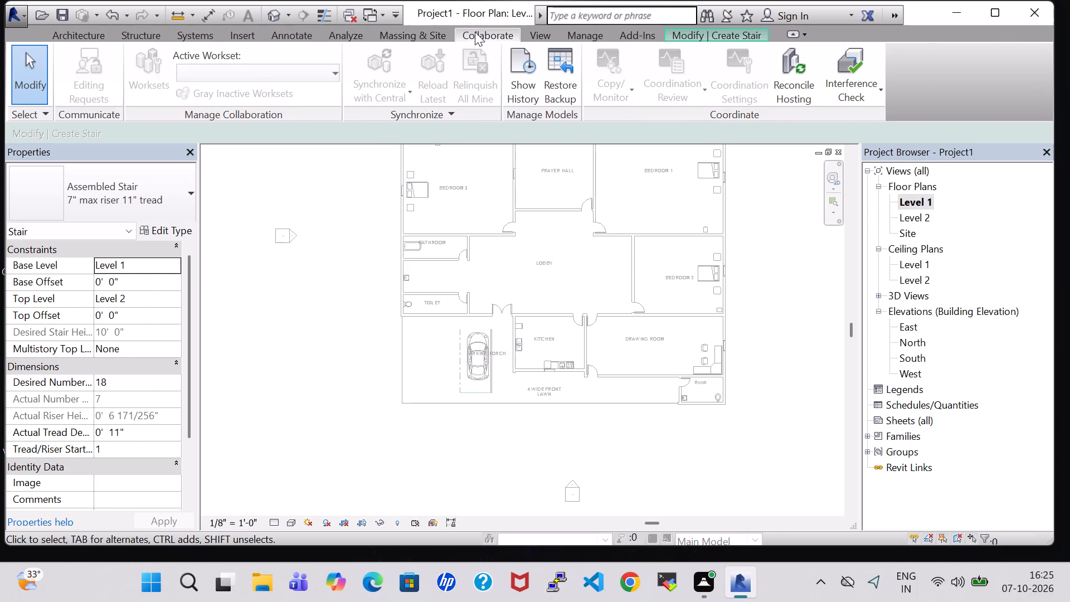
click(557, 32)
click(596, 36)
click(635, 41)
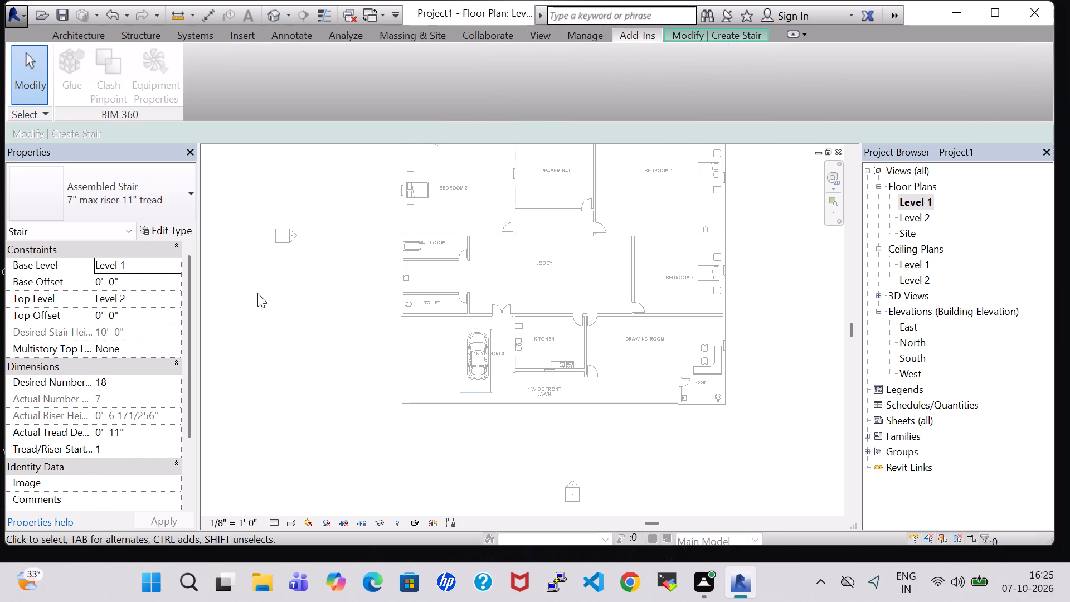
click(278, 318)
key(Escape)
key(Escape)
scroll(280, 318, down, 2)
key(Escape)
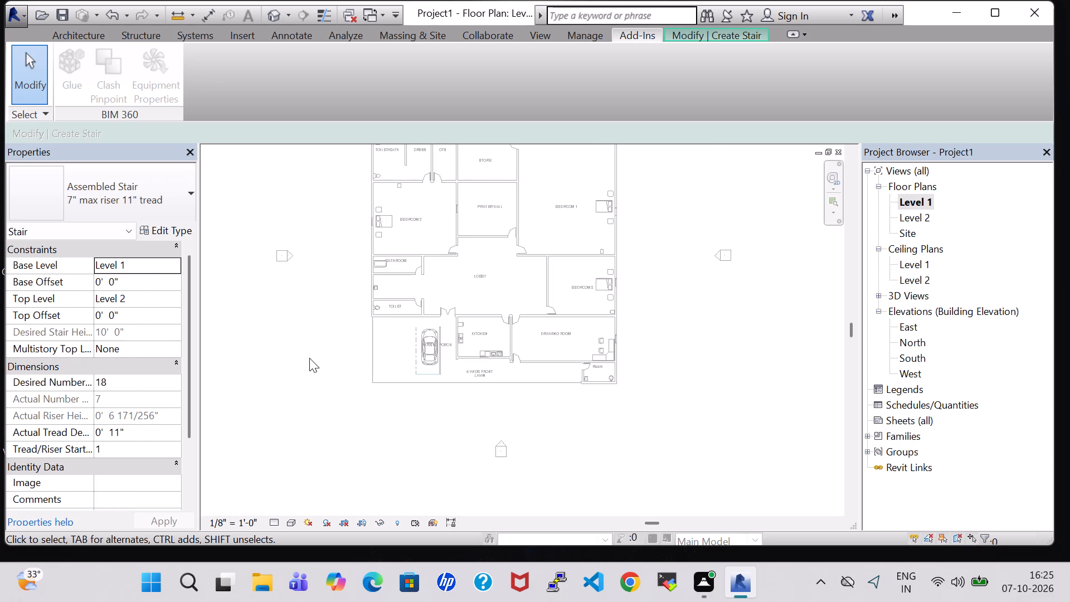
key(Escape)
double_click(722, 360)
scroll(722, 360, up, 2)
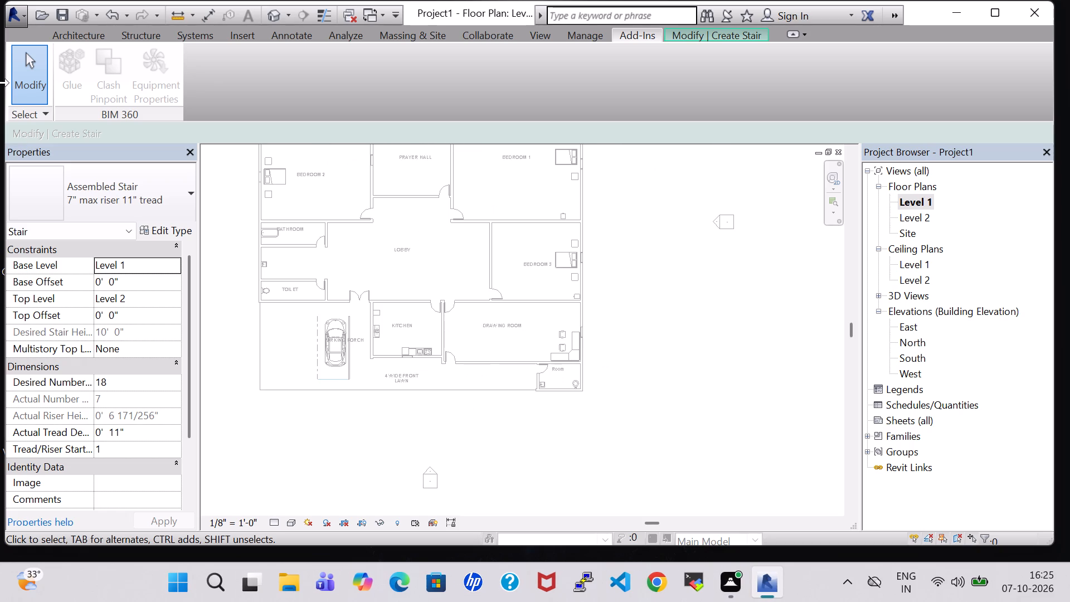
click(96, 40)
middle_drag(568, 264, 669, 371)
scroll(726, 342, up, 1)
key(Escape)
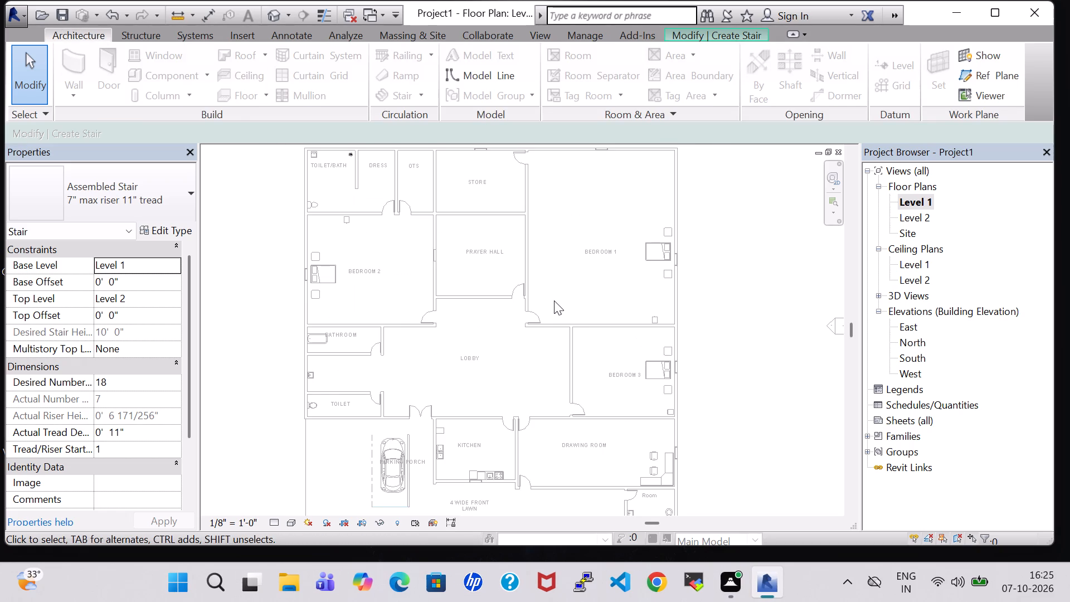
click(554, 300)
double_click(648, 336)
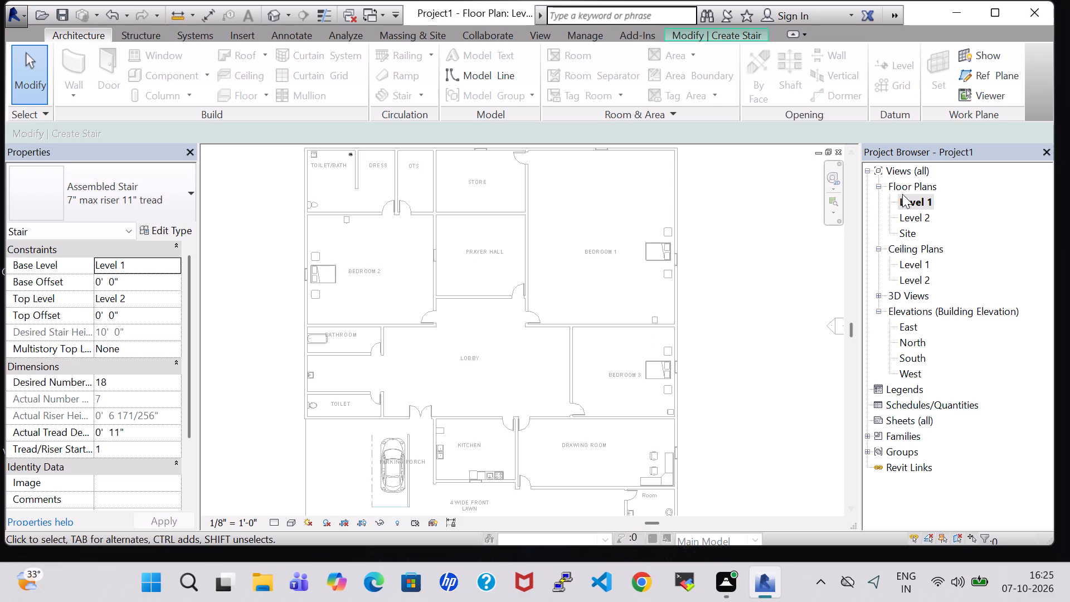
Cancel the Level 1 to Level 2 stair edit and discard its changes.
double_click(908, 200)
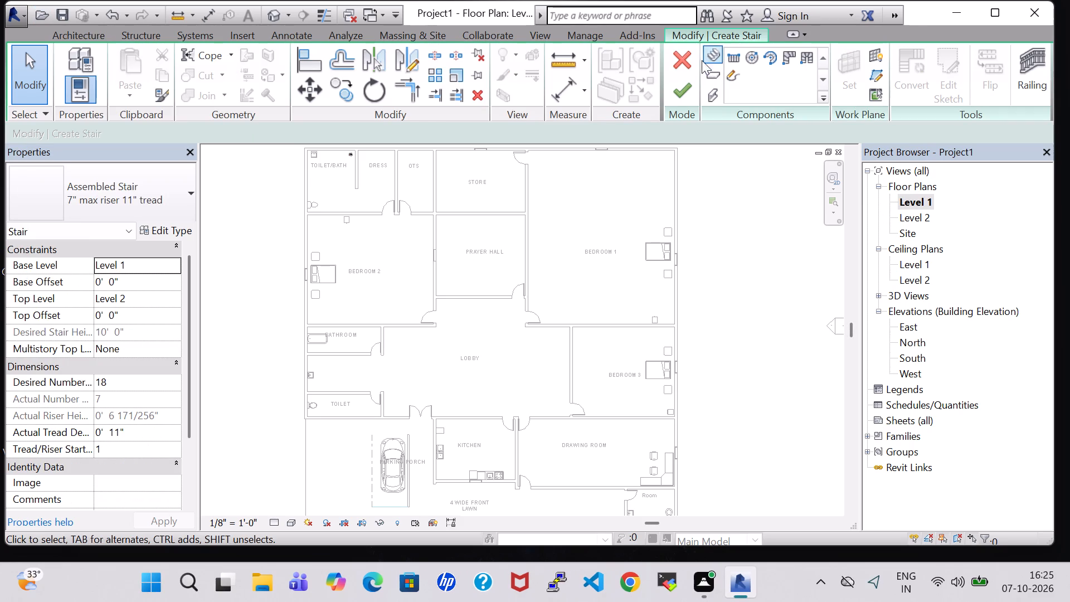
click(693, 54)
click(599, 309)
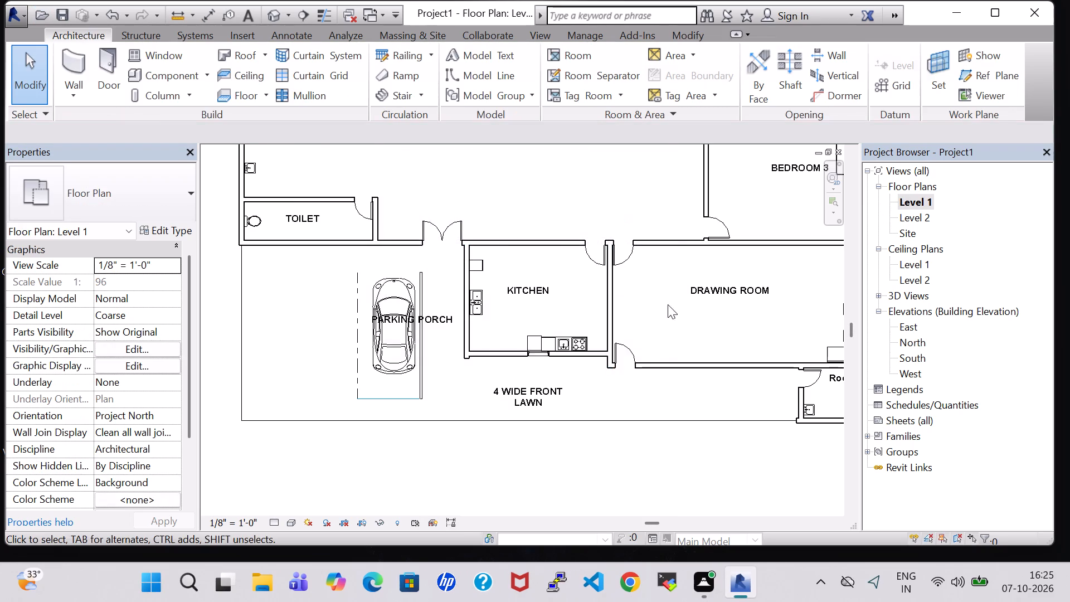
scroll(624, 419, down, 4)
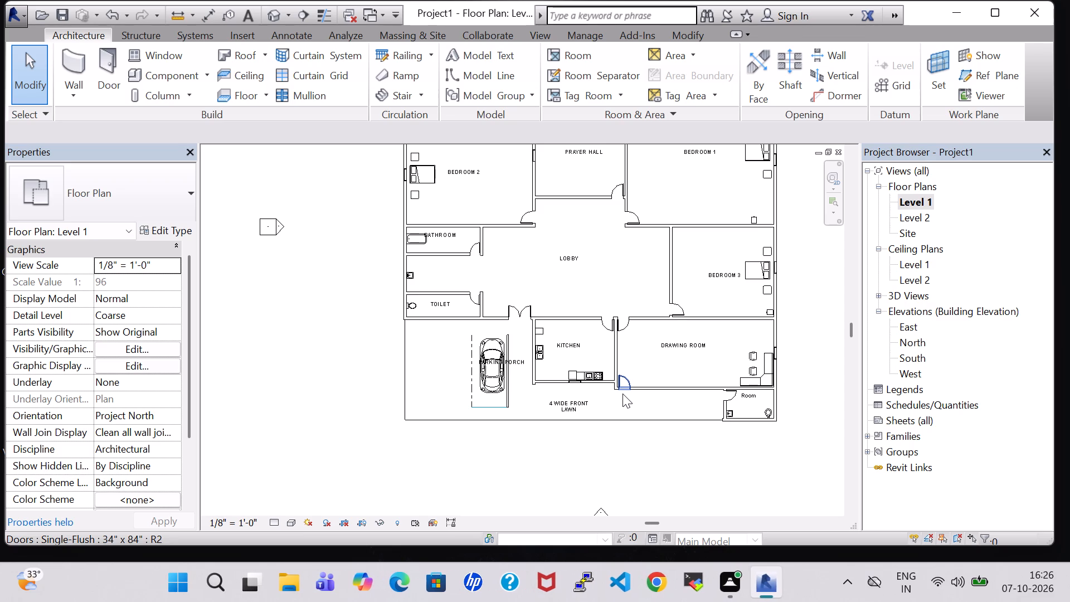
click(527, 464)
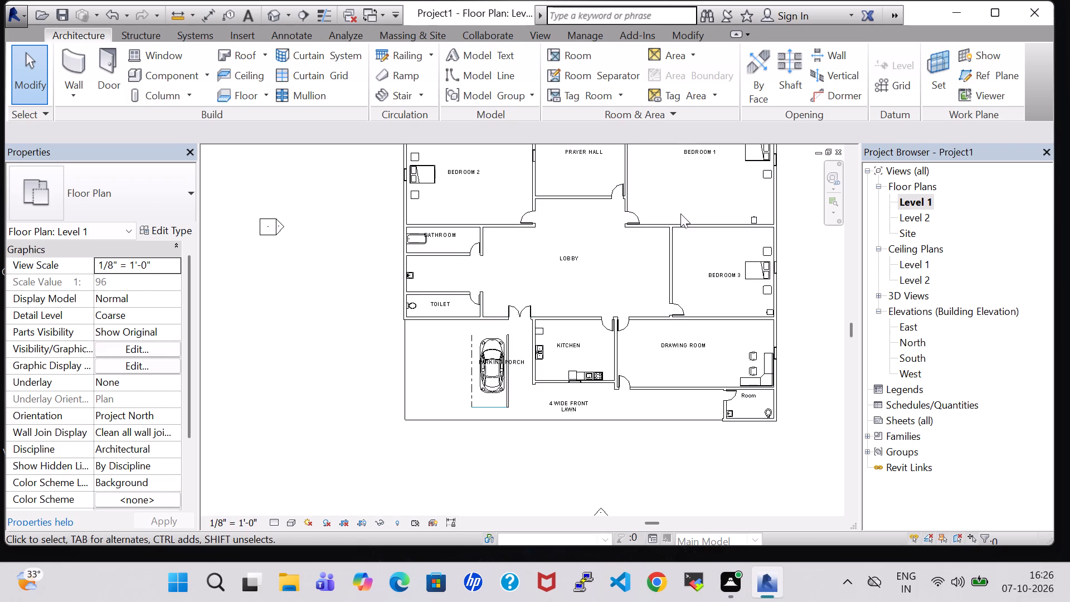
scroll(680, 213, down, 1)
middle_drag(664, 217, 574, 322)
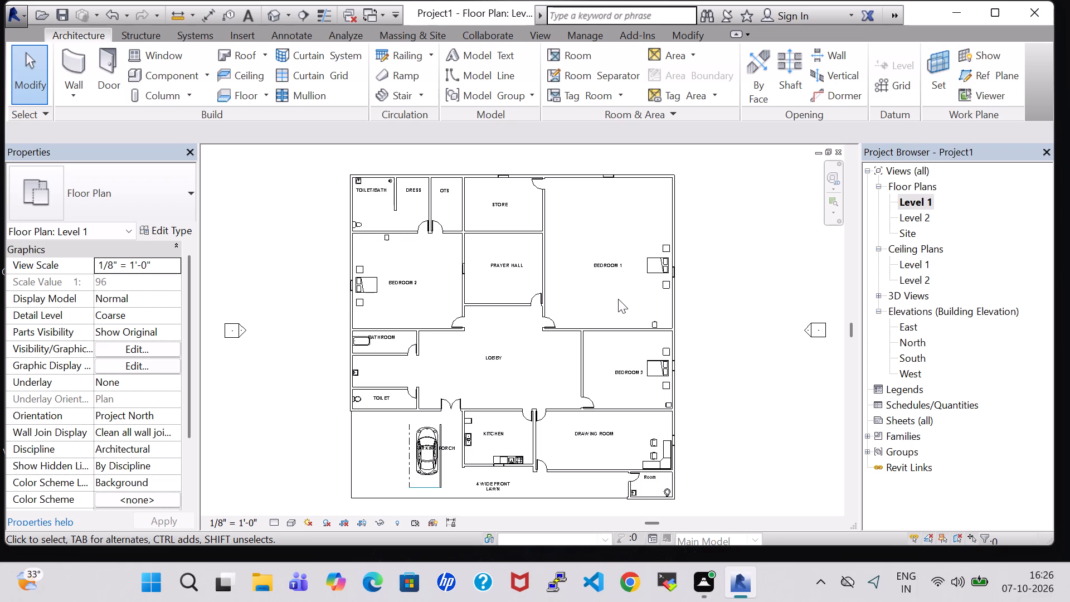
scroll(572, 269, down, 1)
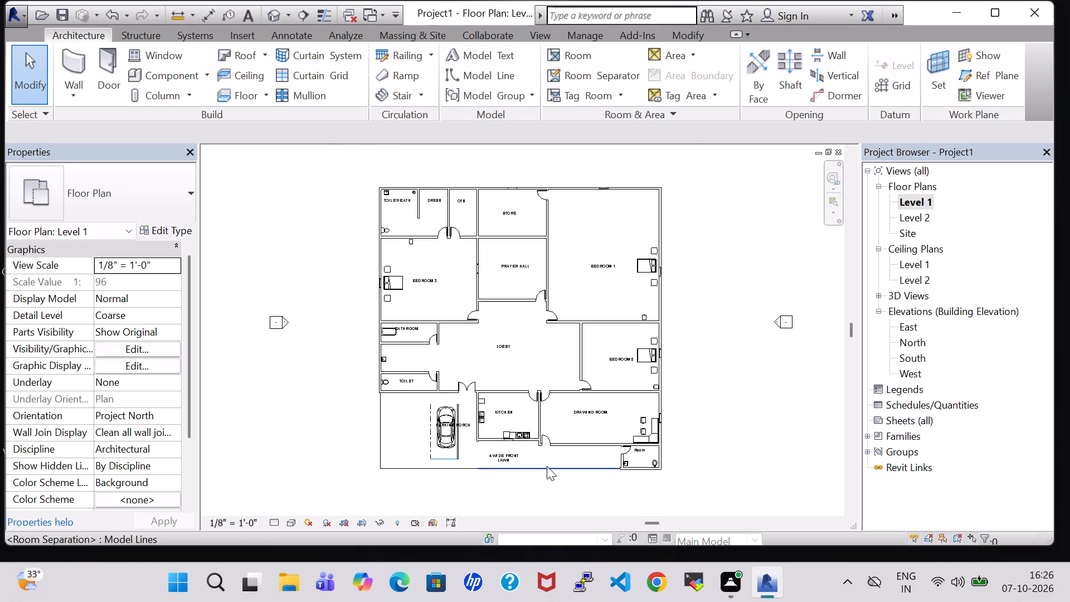
Nudge the BATHROOM room tag clear of the bathtub, towards the middle of the room.
scroll(547, 466, up, 2)
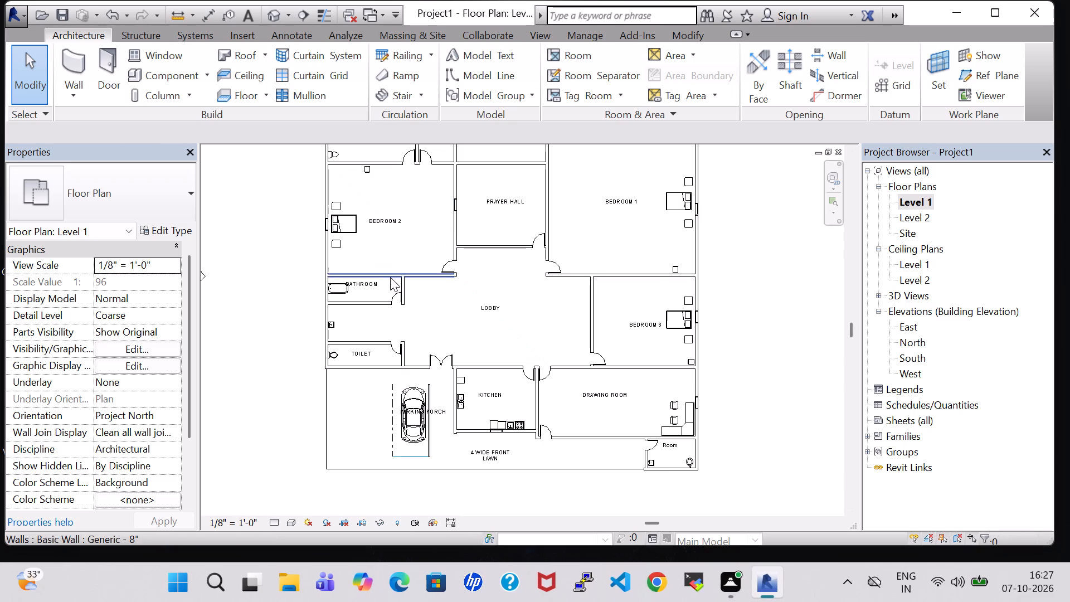
scroll(390, 277, up, 7)
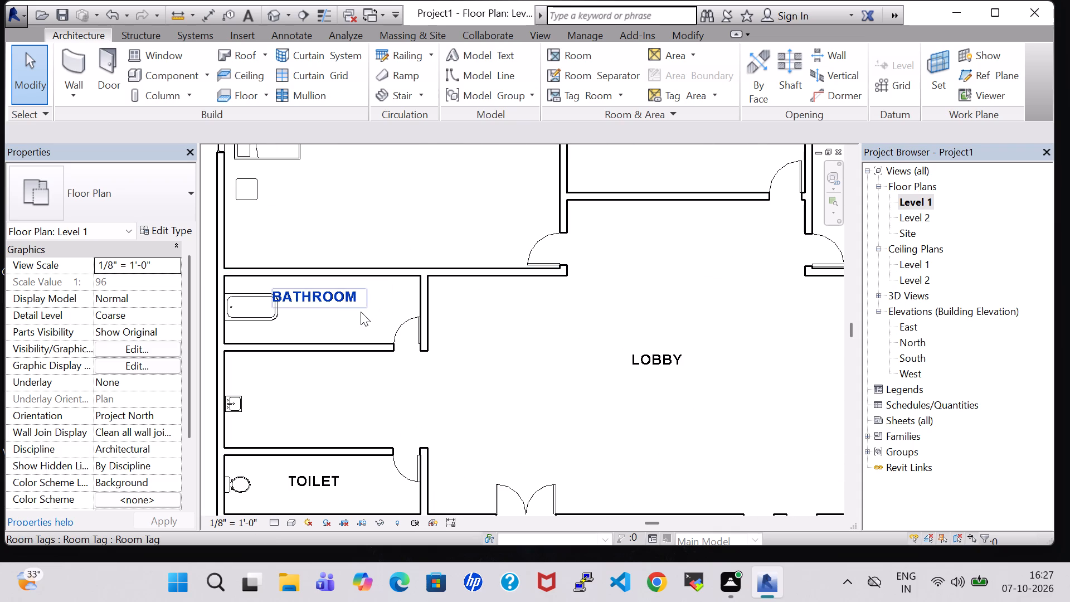
key(Right)
key(Right)
key(Right)
click(328, 305)
key(Right)
key(Right)
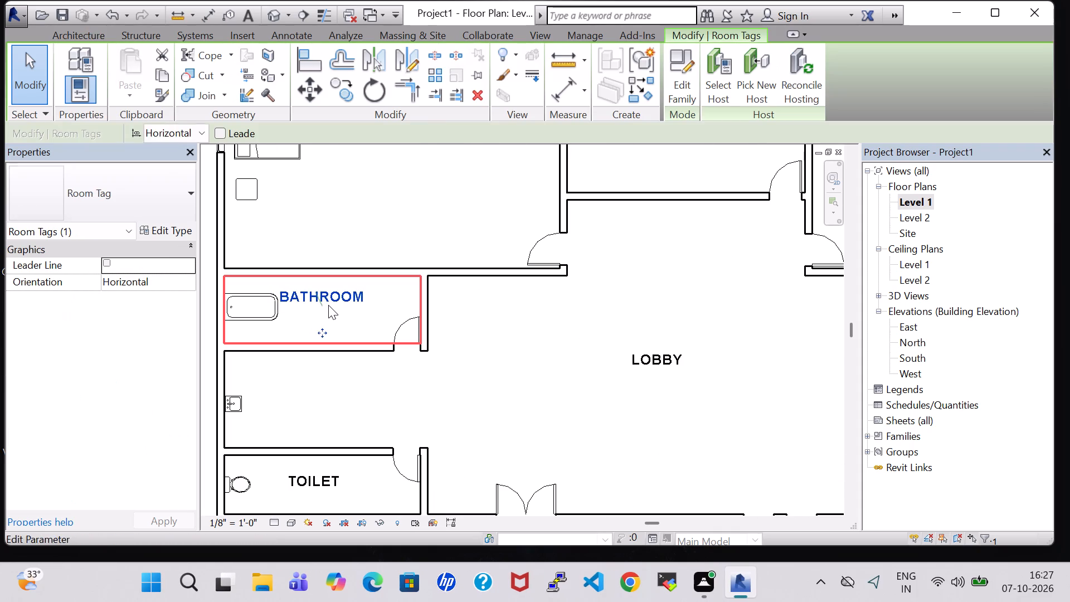
key(Right)
key(Right)
key(Right)
key(Right)
key(Down)
key(Down)
key(Down)
key(Down)
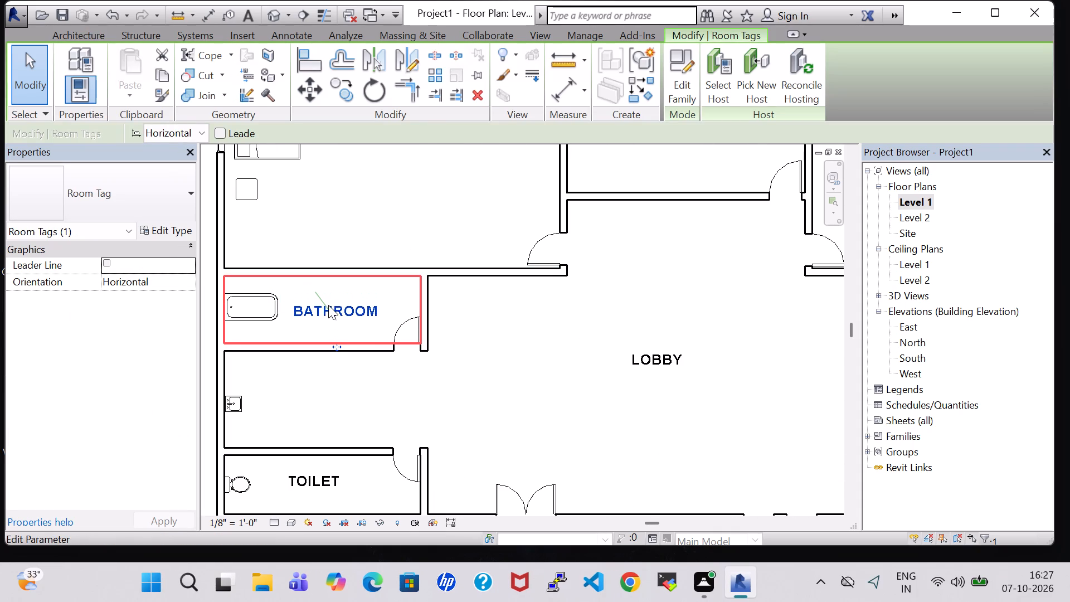
click(481, 325)
Rename the untitled room beside the front lawn, below the DRAWING ROOM, as ATT-T/B in its tag.
middle_drag(481, 325, 523, 230)
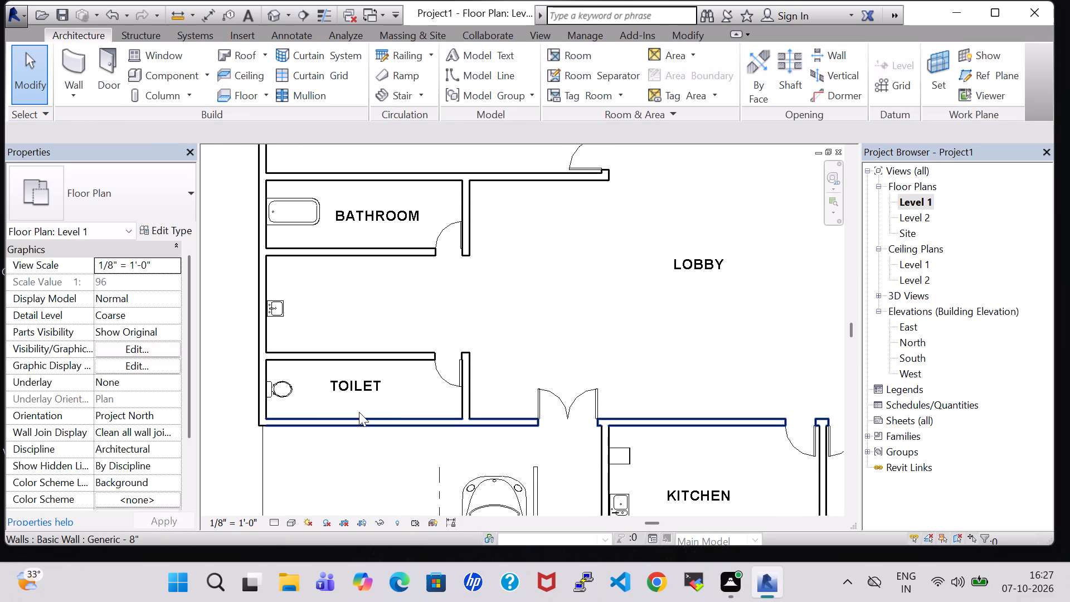
scroll(488, 341, down, 3)
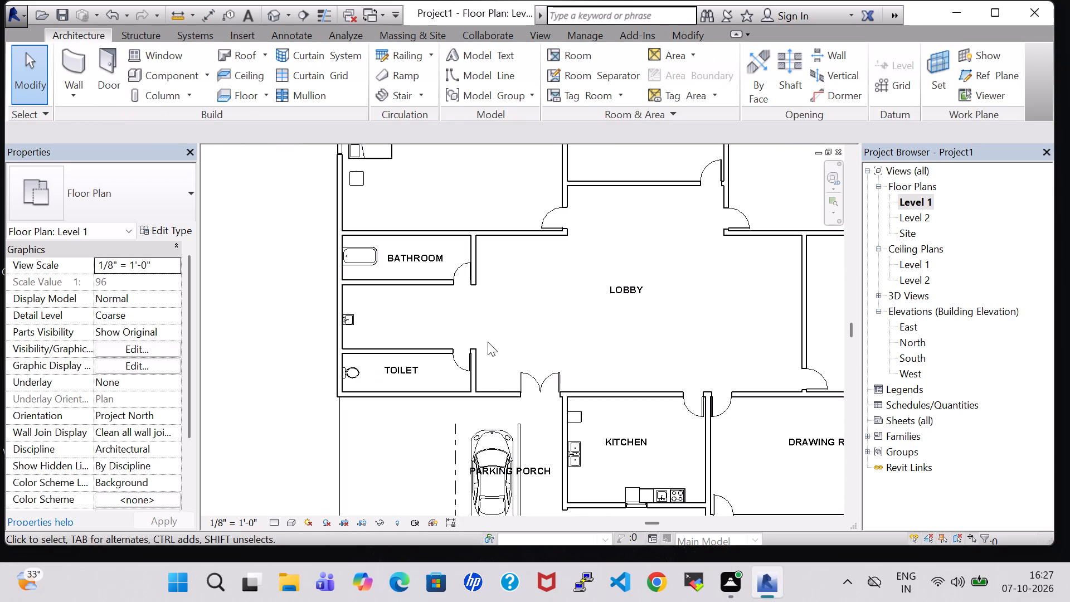
middle_drag(484, 412, 481, 270)
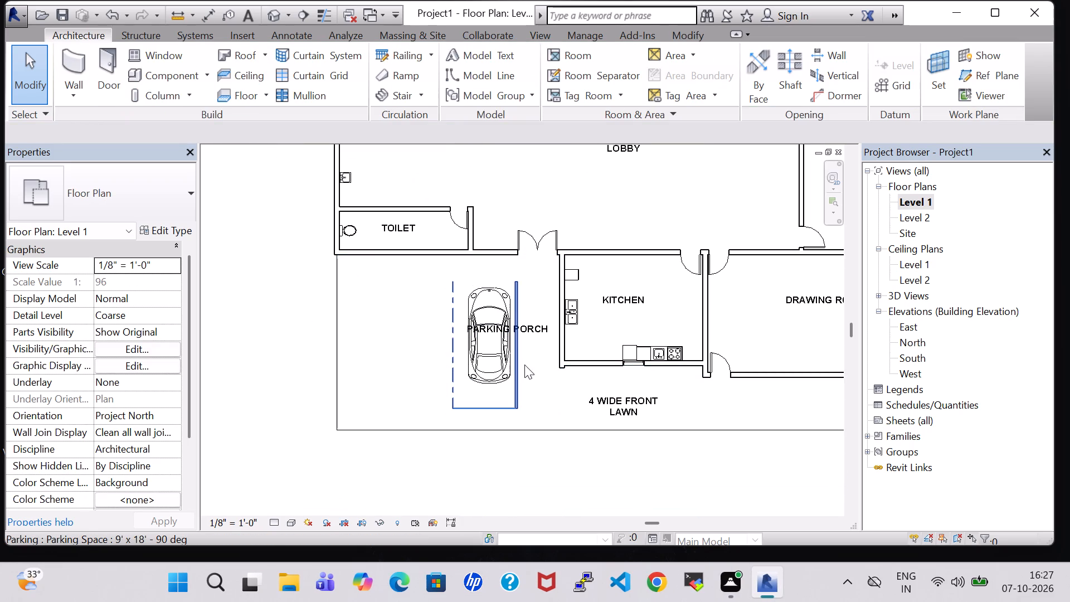
middle_drag(678, 457, 562, 477)
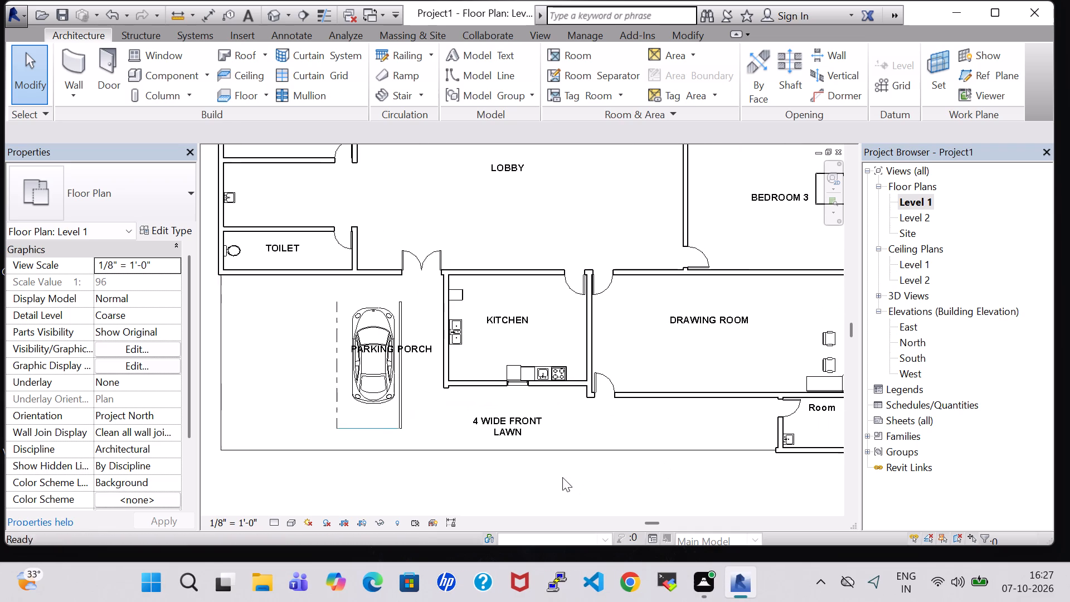
scroll(525, 394, up, 1)
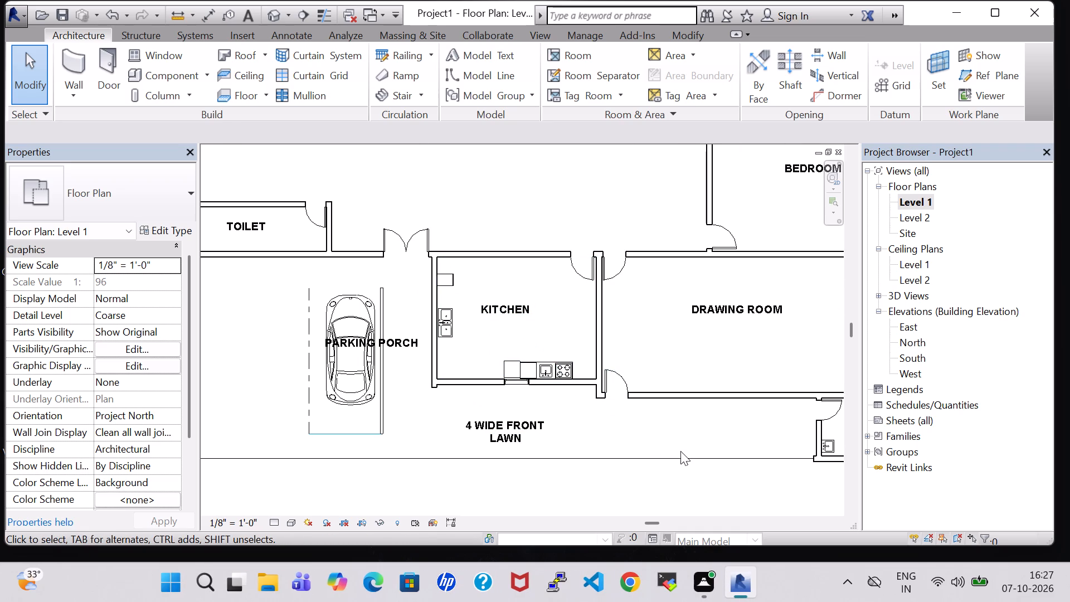
scroll(685, 482, up, 1)
middle_drag(685, 482, 557, 454)
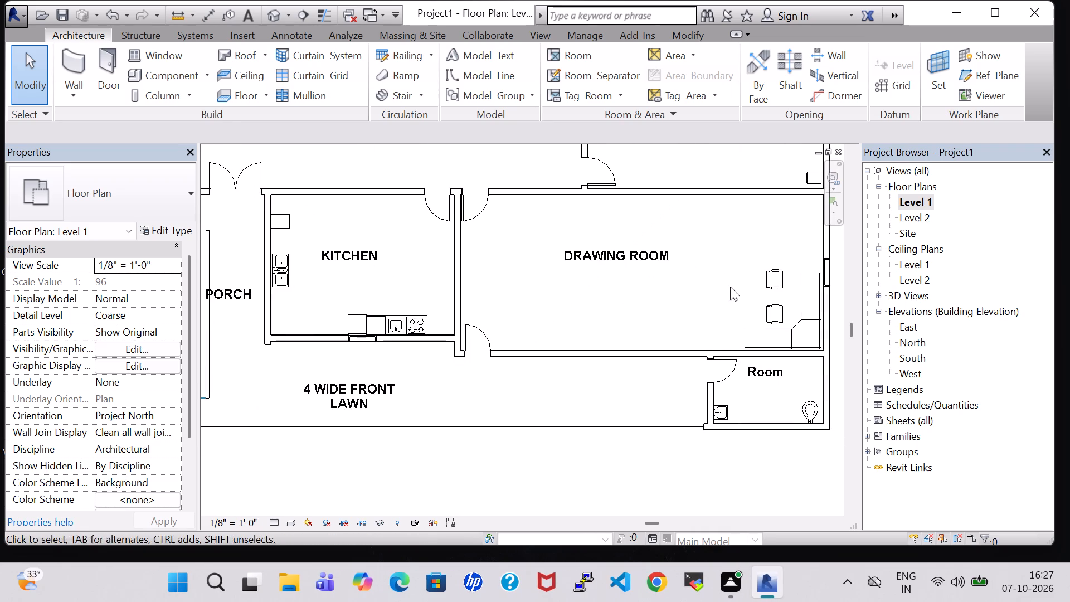
scroll(731, 379, down, 1)
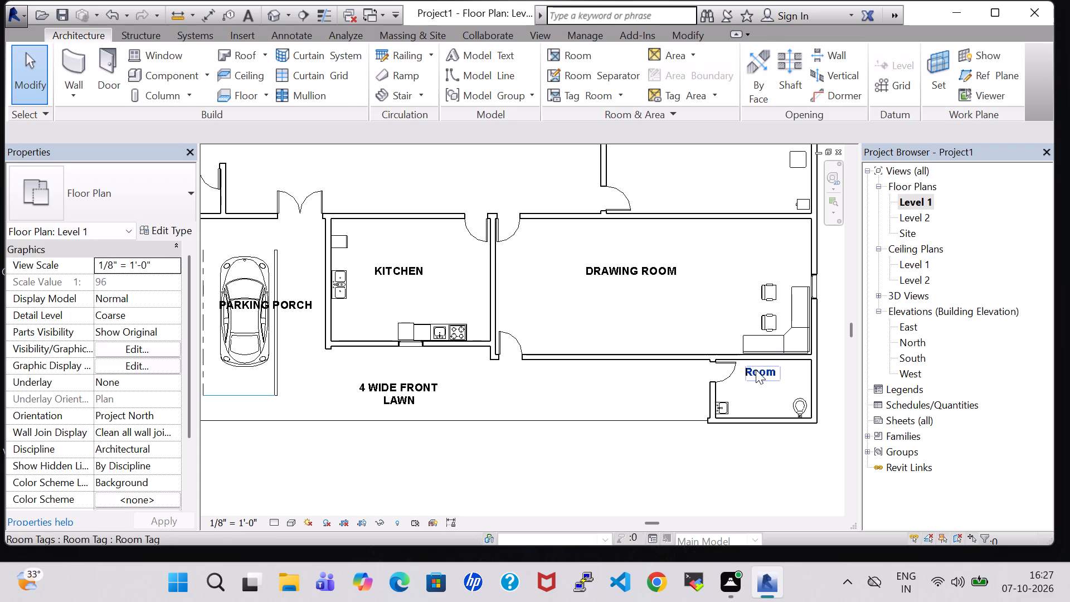
click(756, 370)
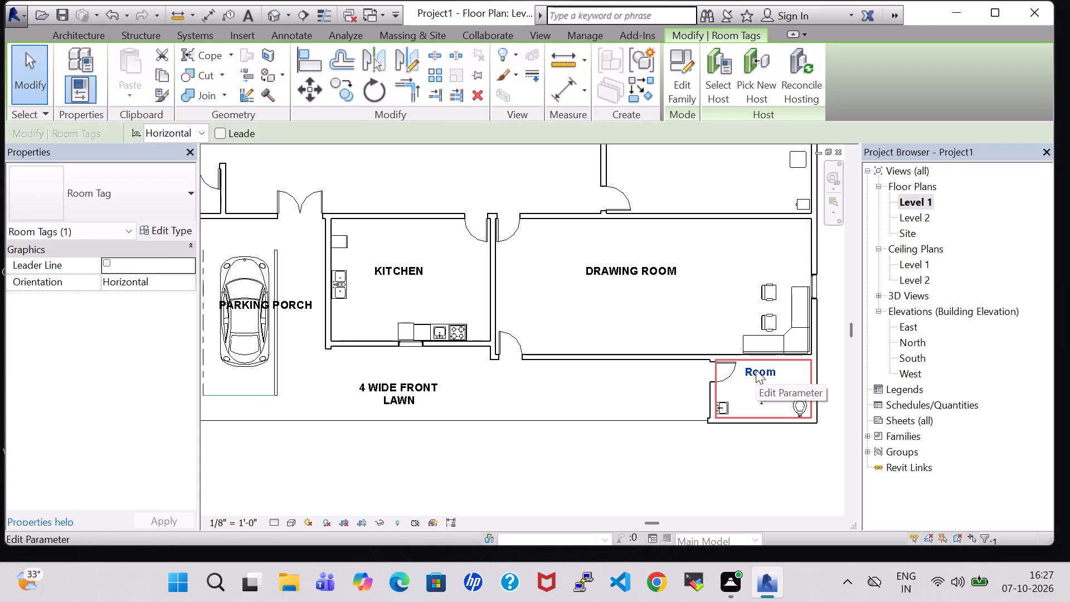
click(756, 370)
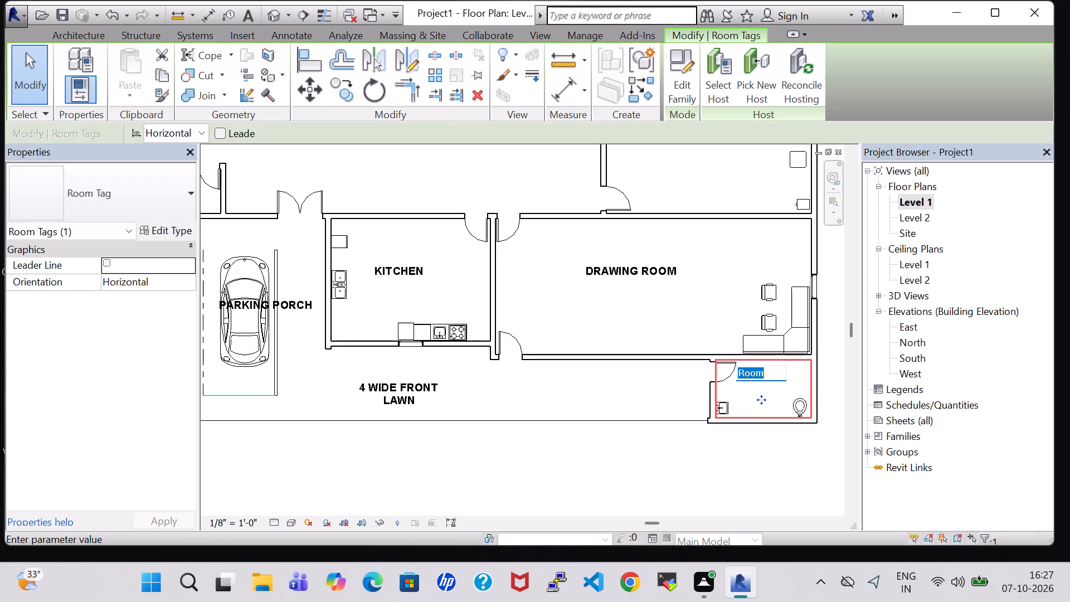
key(BackSpace)
text(att)
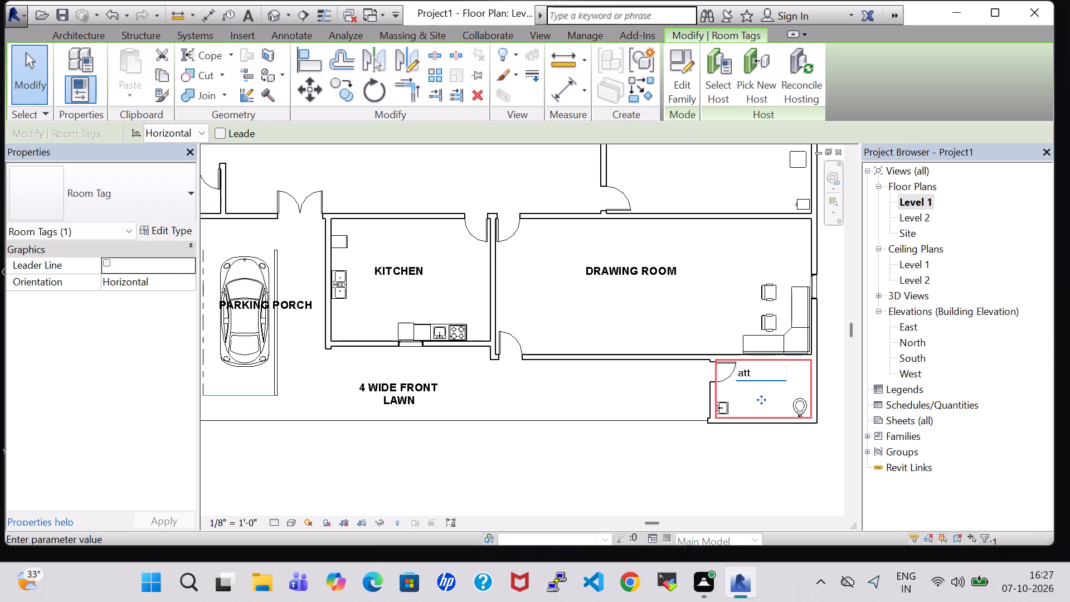
key(BackSpace)
key(BackSpace)
key(BackSpace)
text(ATT)
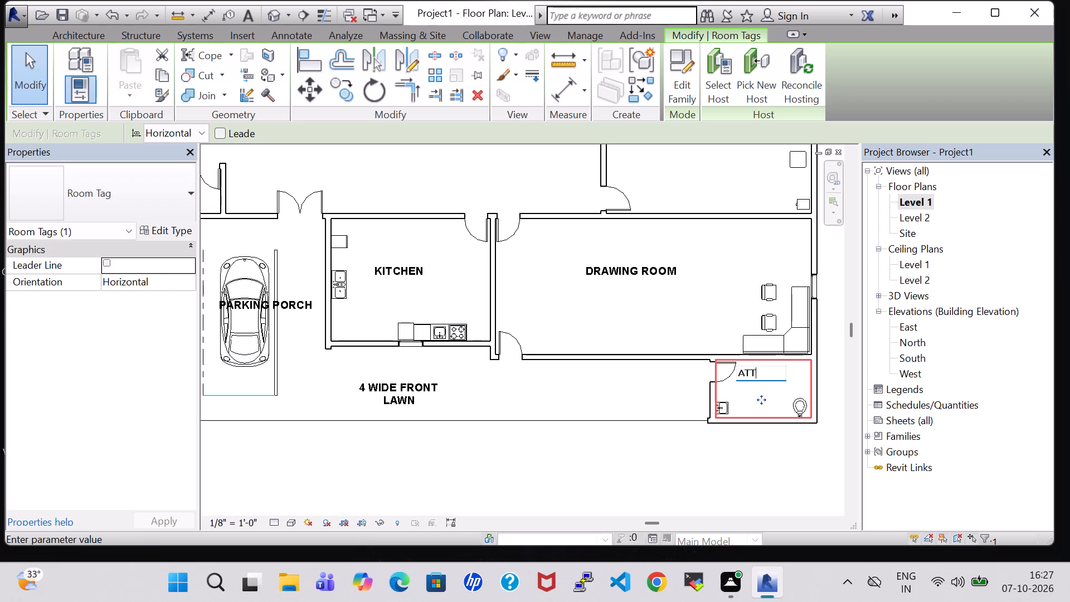
key(minus)
key(t)
text(/B)
key(Return)
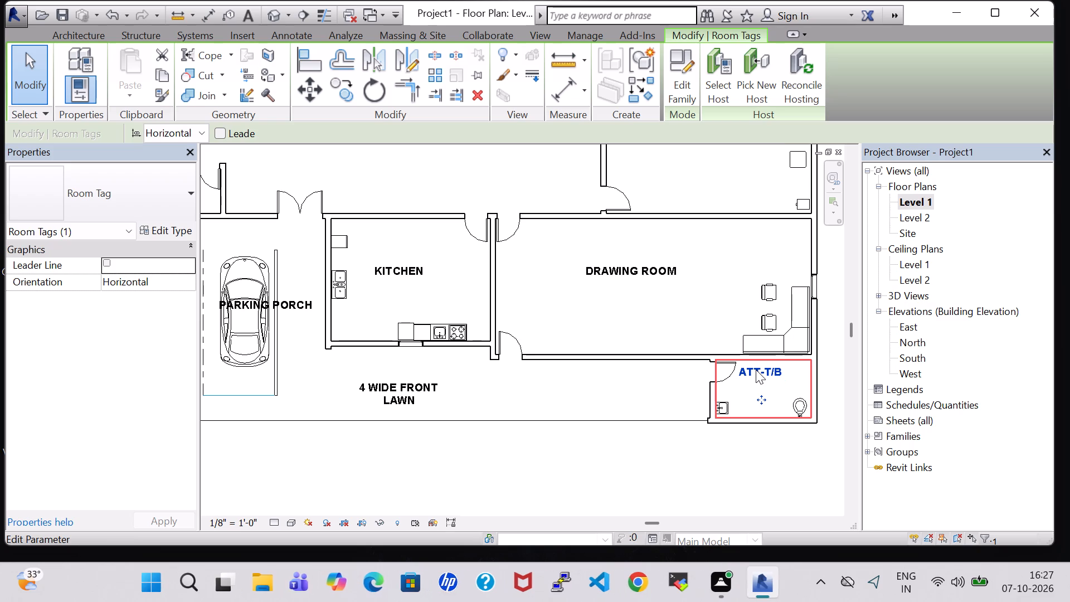
Nudge the ATT-T/B room tag slightly south, towards the middle of its room.
key(Down)
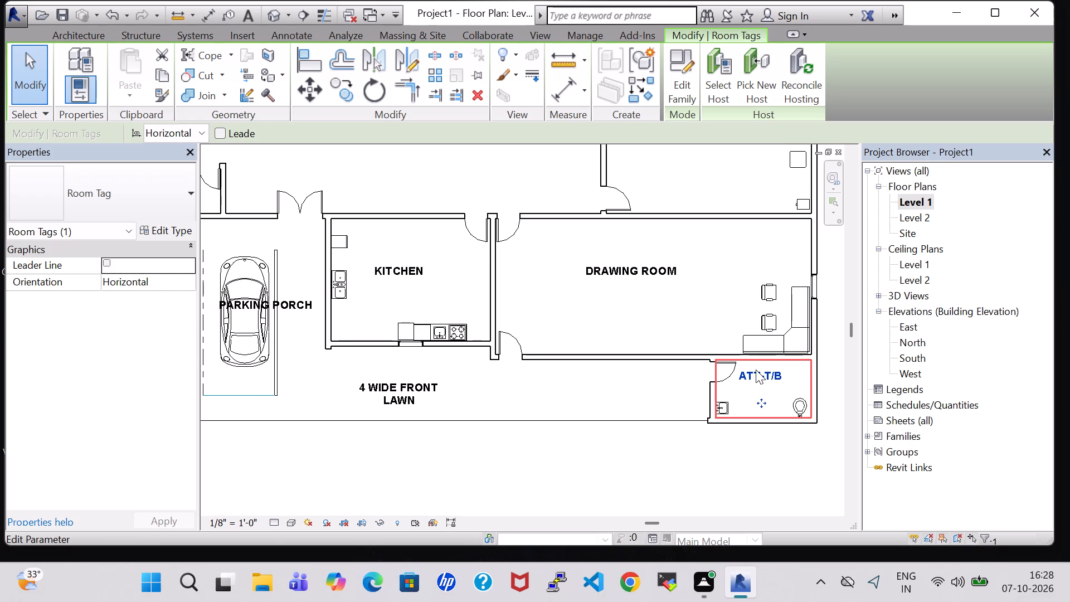
key(Down)
key(Down)
key(Down)
click(646, 378)
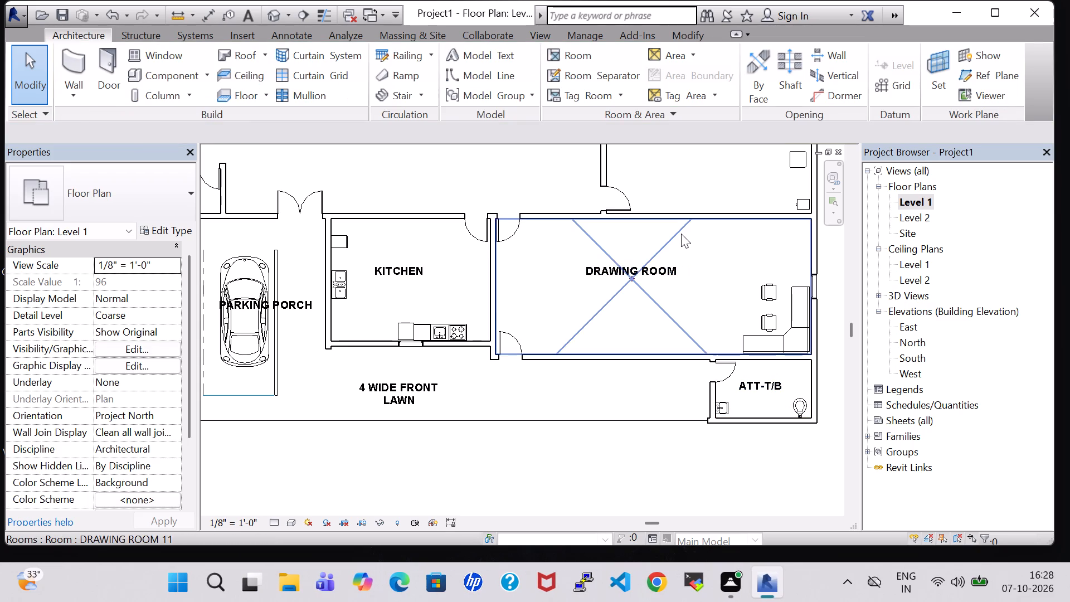
Turn the double bed in BEDROOM 3 with its head to the north wall and move it there, about 10'-10" from the window wall.
scroll(681, 234, down, 1)
middle_drag(681, 234, 694, 363)
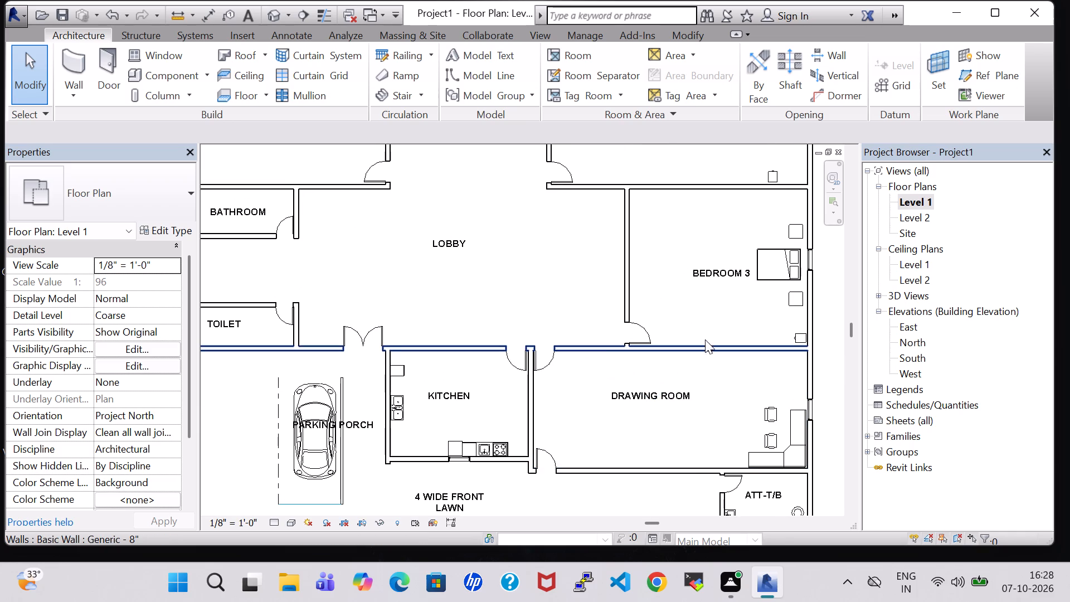
click(766, 265)
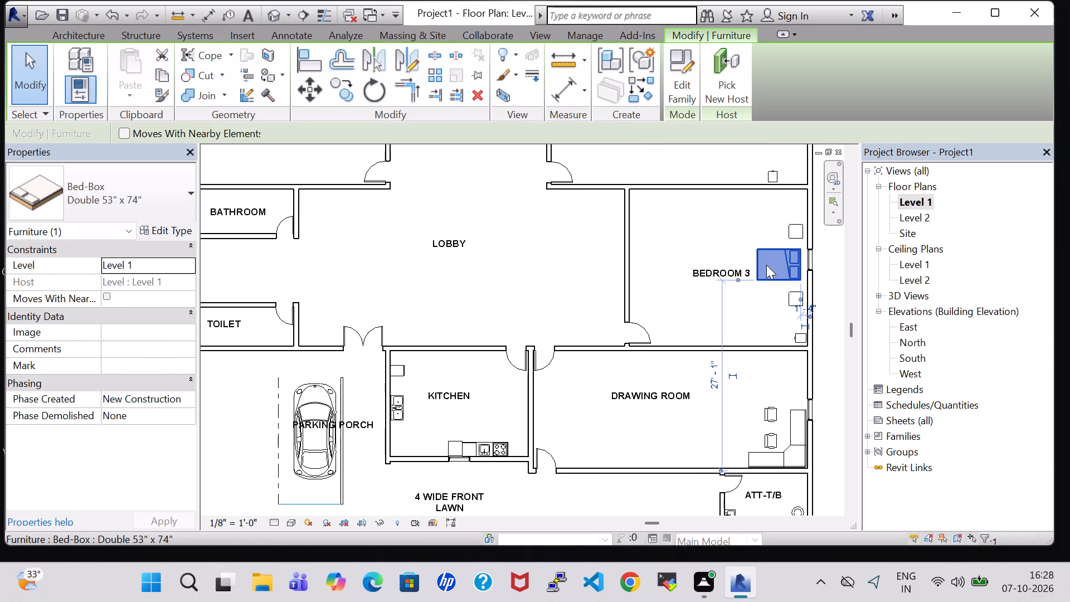
key(space)
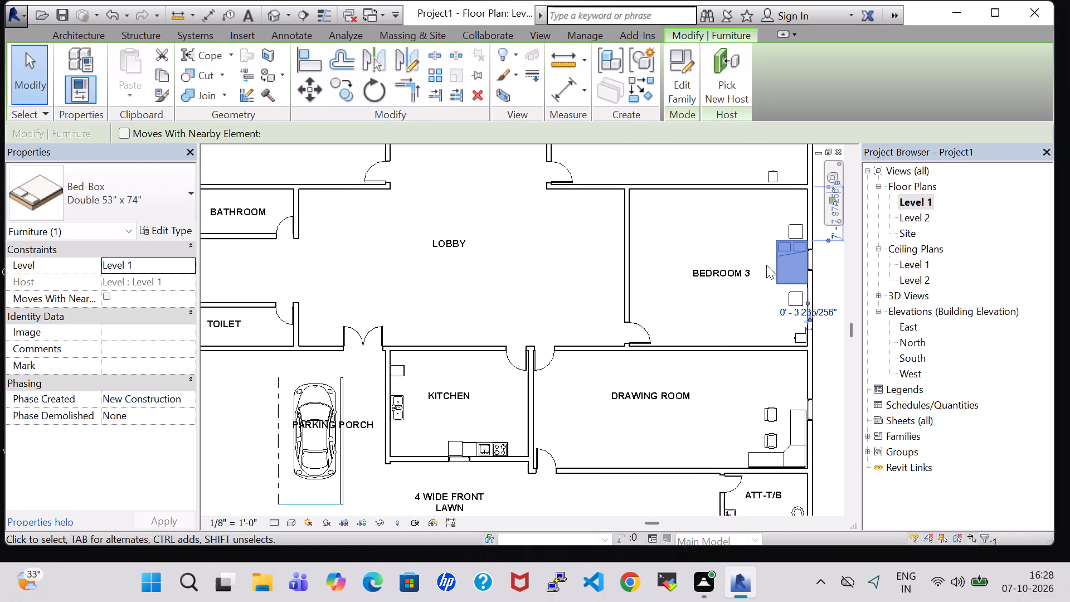
key(Left)
key(Left)
key(Left)
key(Left)
key(Left)
key(Left)
key(Left)
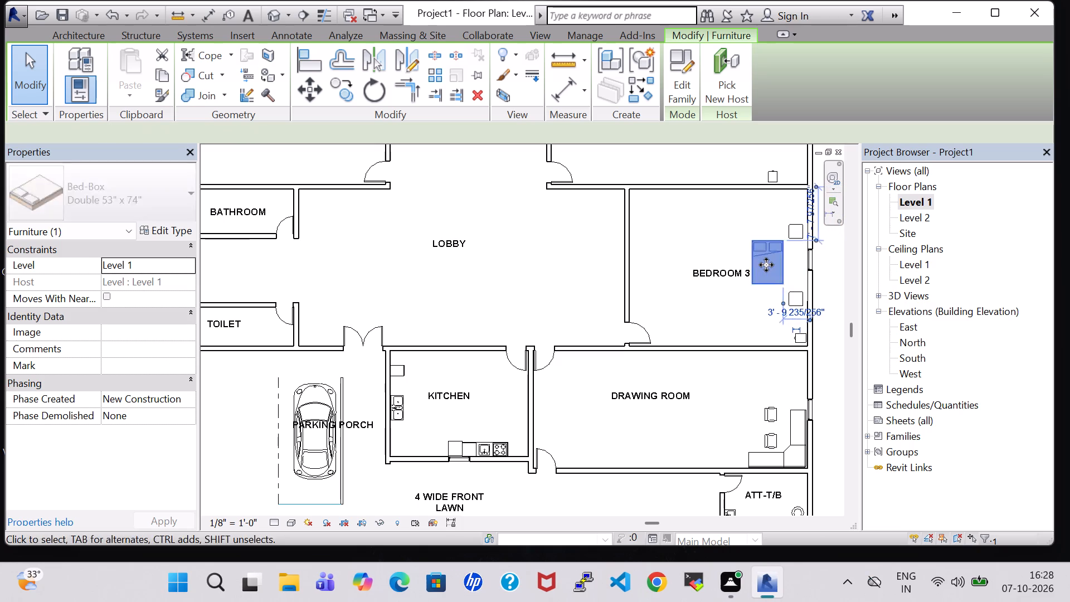
key(Left)
key(Left)
key(Left)
key(Left)
key(Left)
key(Left)
key(Left)
key(Left)
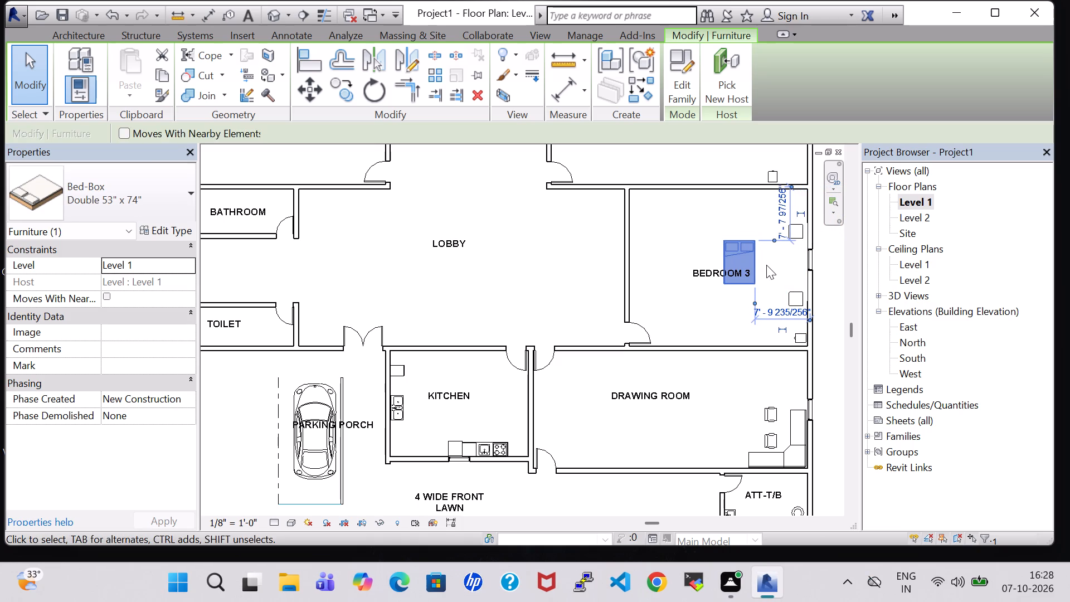
key(Up)
key(Up)
key(Up)
key(Up)
key(Up)
key(Up)
key(Up)
key(Up)
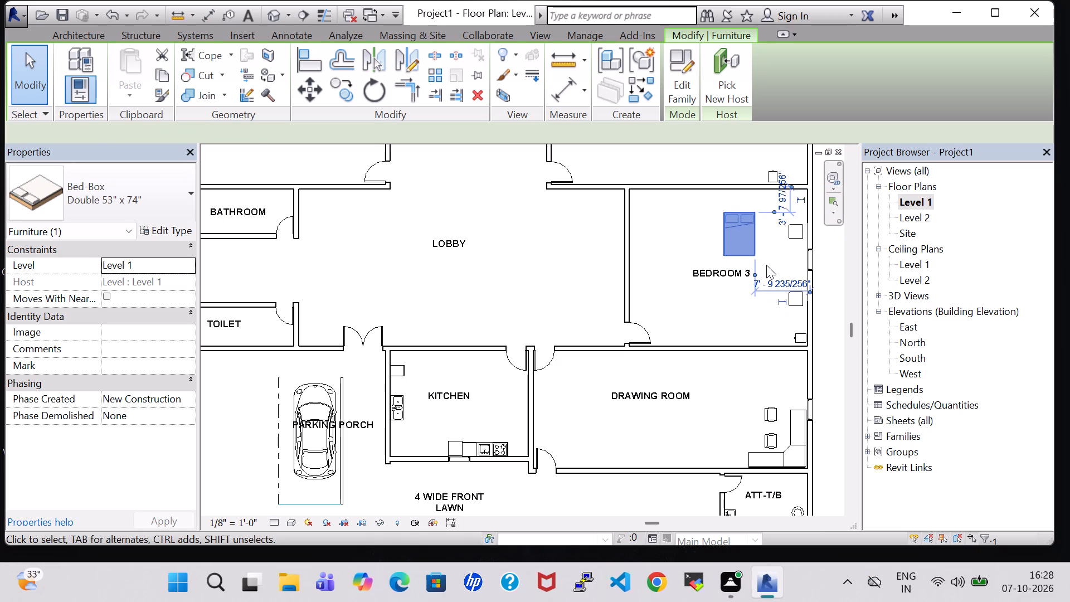
key(Up)
key(Up)
key(Up)
key(Up)
key(Up)
key(Left)
key(Left)
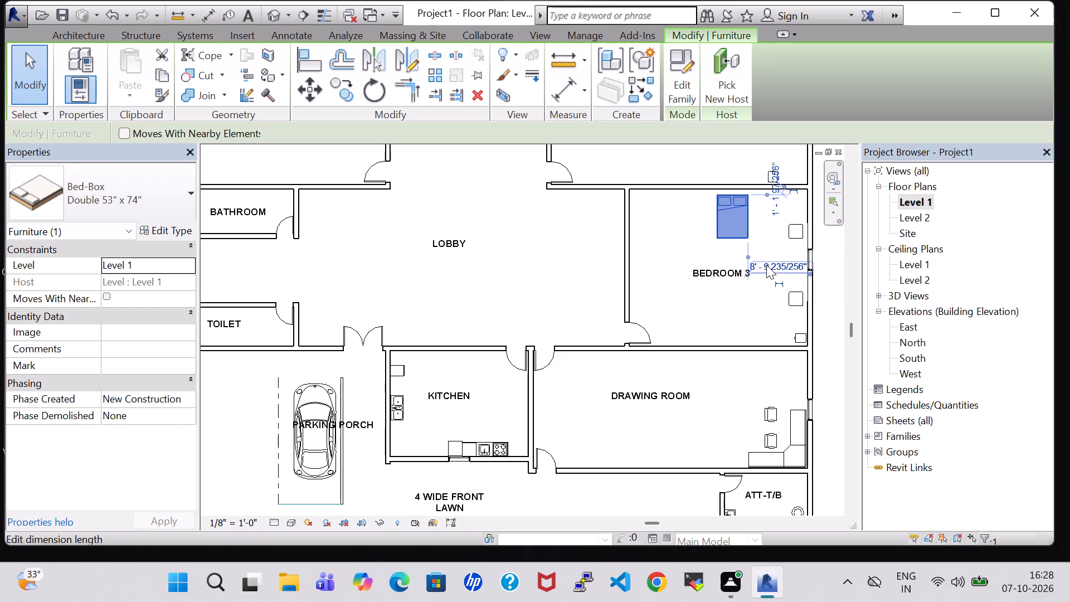
key(Left)
key(Left)
key(Left)
key(Left)
key(Up)
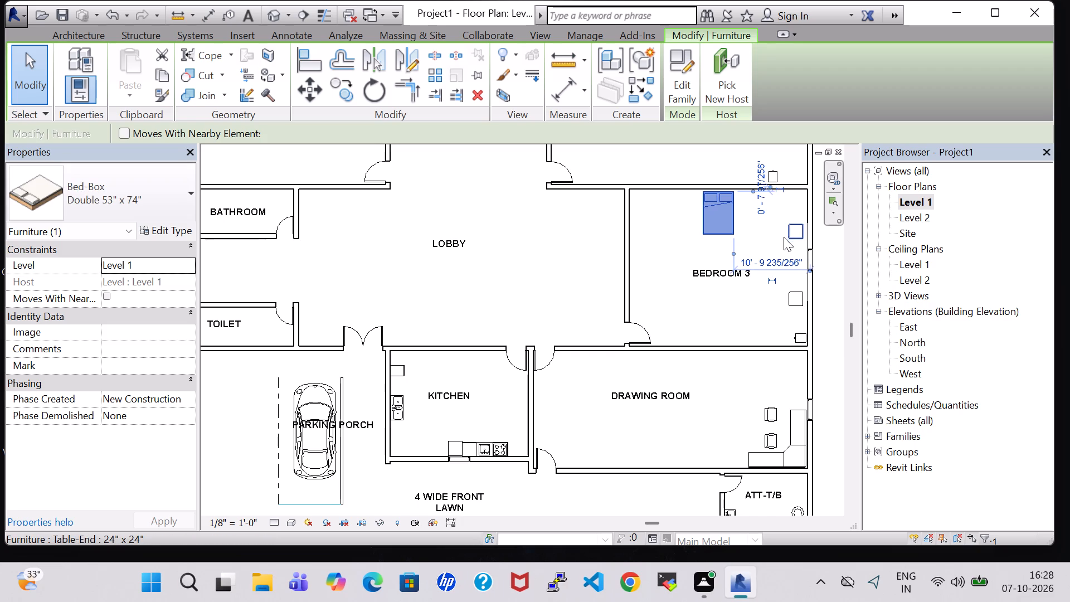
Move BEDROOM 3's northern 24" x 24" end table to the bed's east side, 0'-10" from the north wall and 8'-6" from the window wall.
click(784, 235)
key(Up)
key(Up)
key(Up)
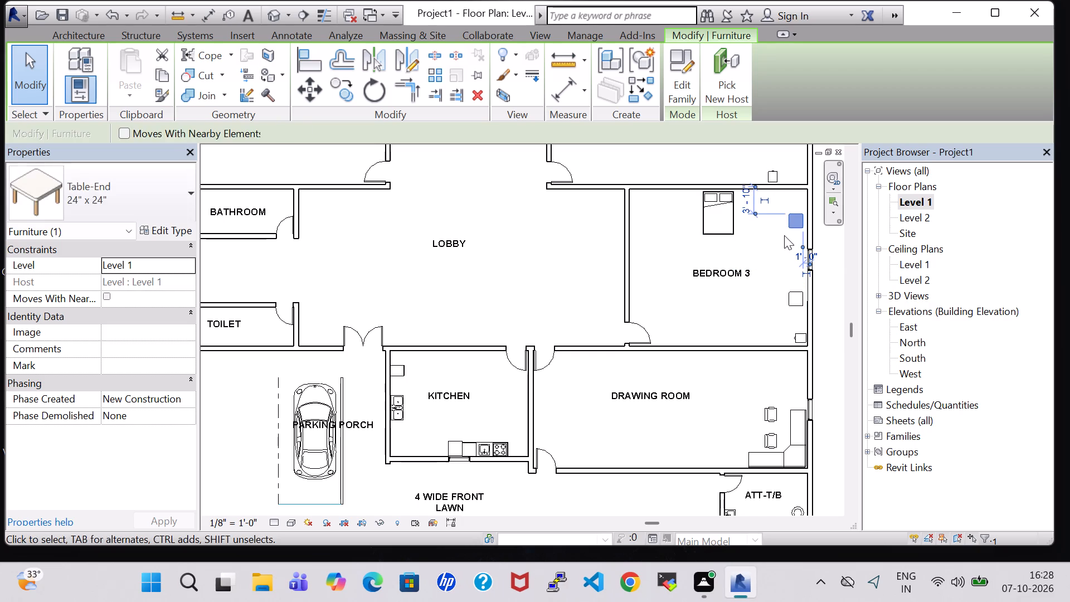
key(Up)
key(Up)
key(Up)
key(Up)
key(Up)
key(Up)
key(Left)
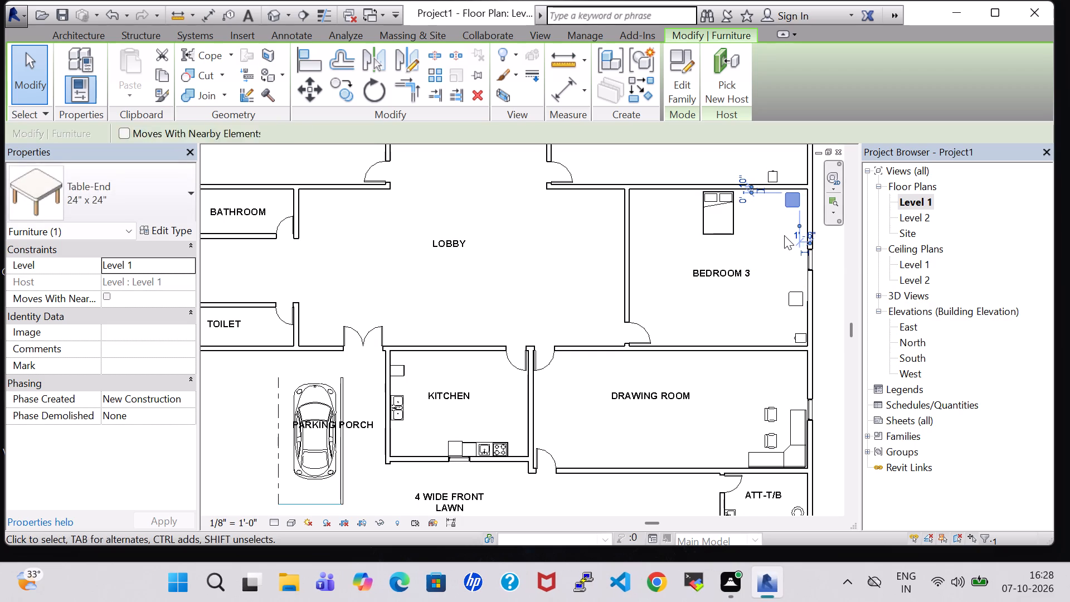
key(Left)
key(Left)
key(Left)
key(Left)
key(Left)
key(Left)
key(Left)
key(Left)
key(Left)
key(Left)
key(Left)
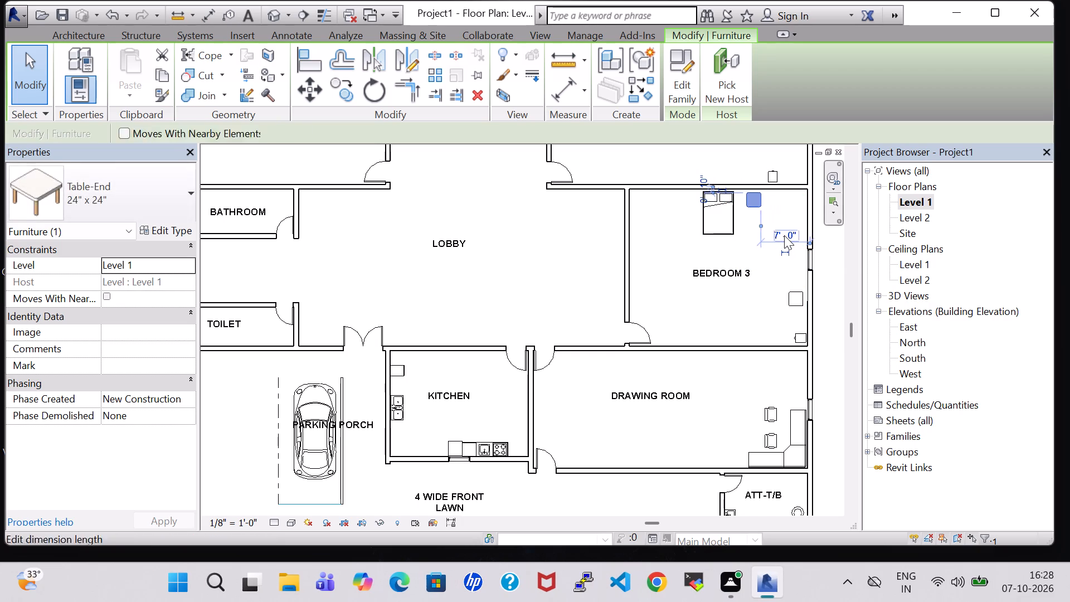
key(Left)
key(Left)
key(Left)
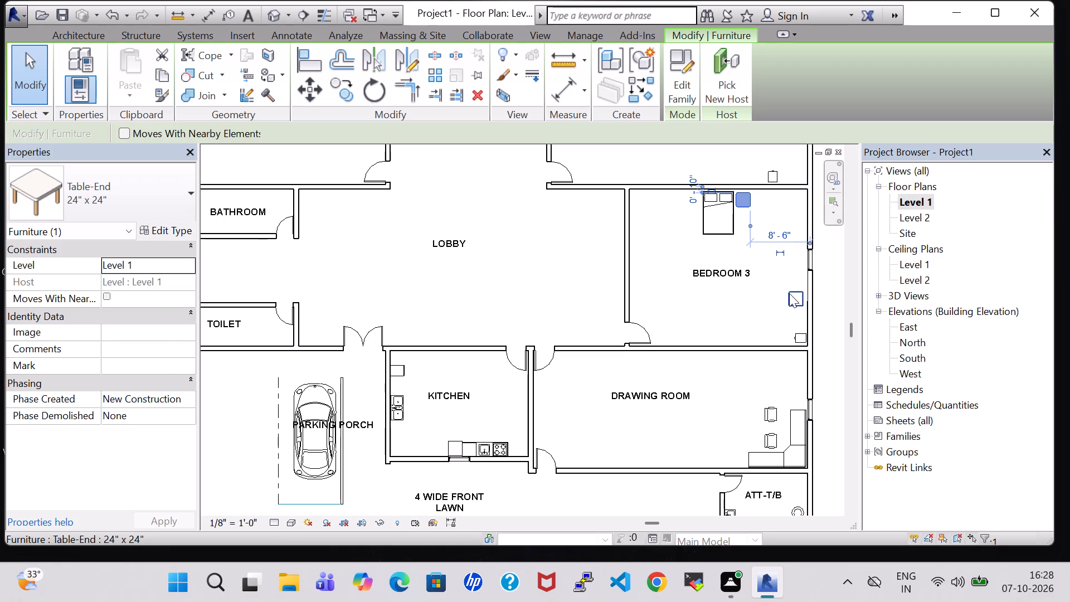
Move the other BEDROOM 3 end table to the bed's west side, 0'-11" from the north wall and 16'-0" from the window wall.
click(789, 293)
key(Left)
key(Left)
key(Left)
key(Left)
key(Left)
key(Left)
key(Left)
key(Left)
key(Left)
key(Left)
key(Left)
key(Left)
key(Left)
key(Left)
key(Left)
key(Left)
key(Left)
key(Left)
key(Left)
key(Left)
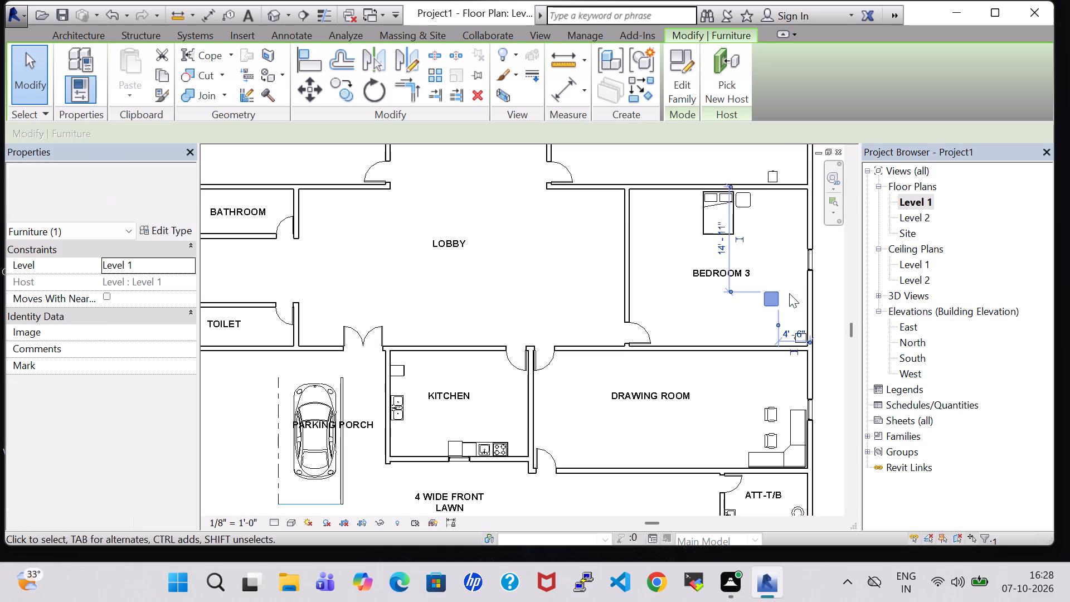
key(Left)
key(Left)
key(Left)
key(Left)
key(Left)
key(Left)
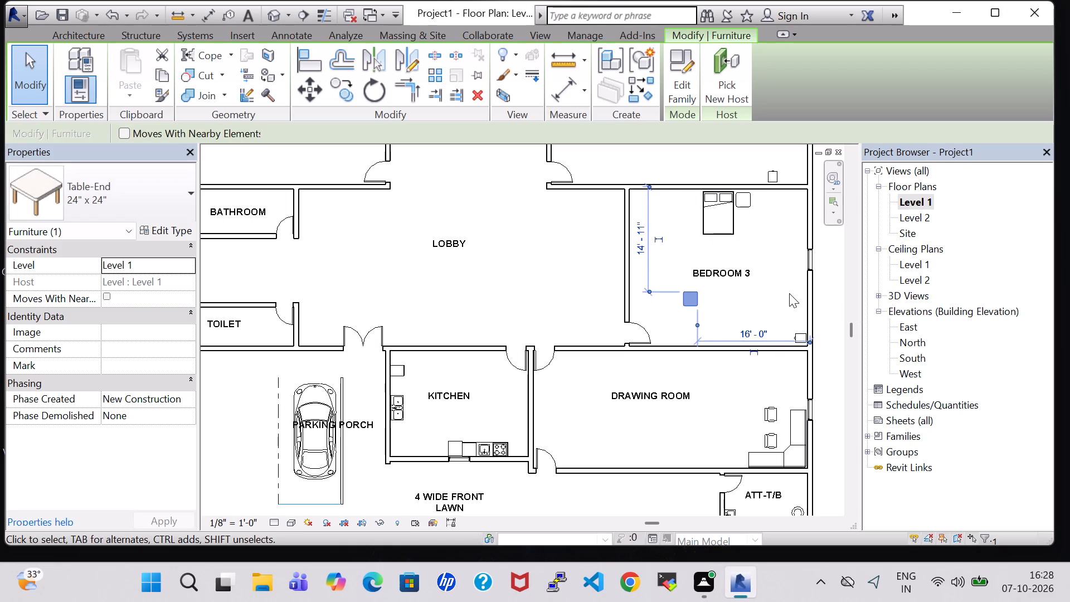
key(Up)
key(Up)
key(Up)
key(Up)
key(Up)
key(Up)
key(Up)
key(Up)
key(Up)
key(Up)
key(Up)
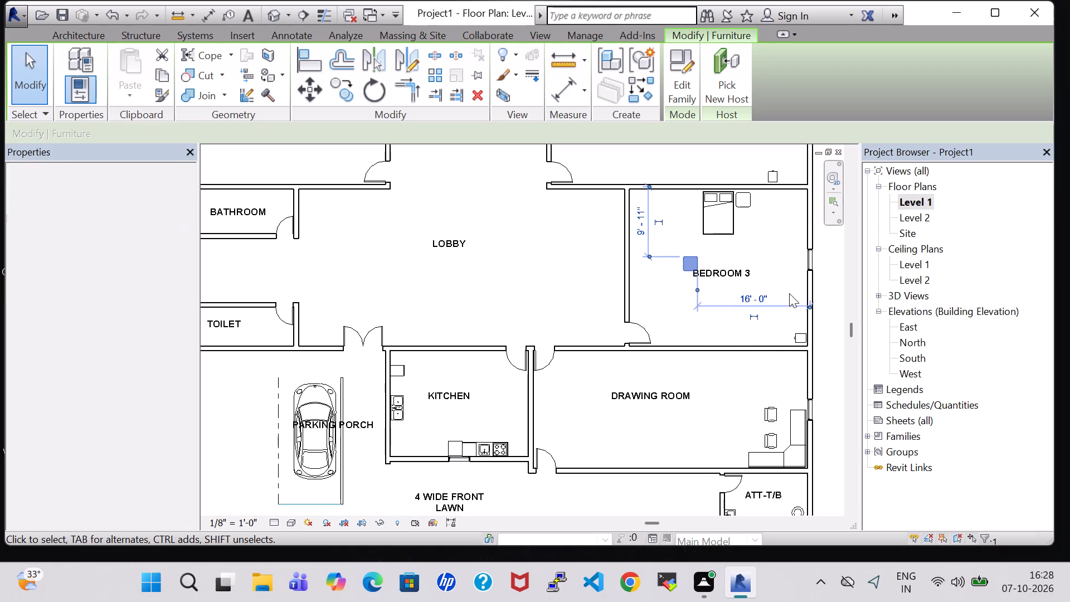
key(Up)
key(Up)
key(Up)
key(Up)
key(Up)
key(Up)
key(Up)
key(Up)
key(Up)
key(Up)
key(Up)
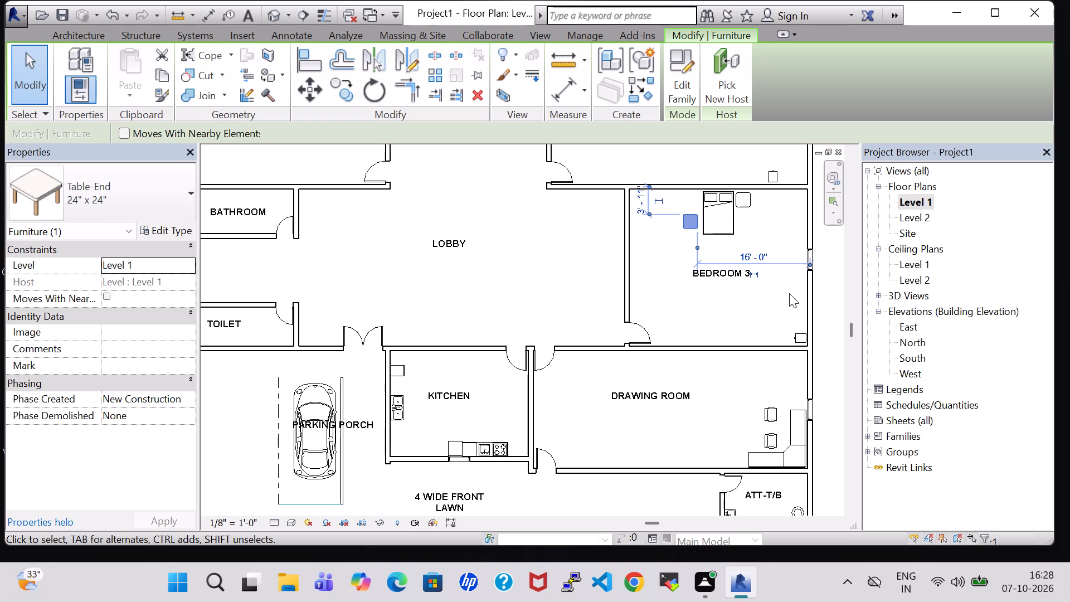
key(Up)
key(Up)
key(Up)
key(Up)
key(Up)
key(Up)
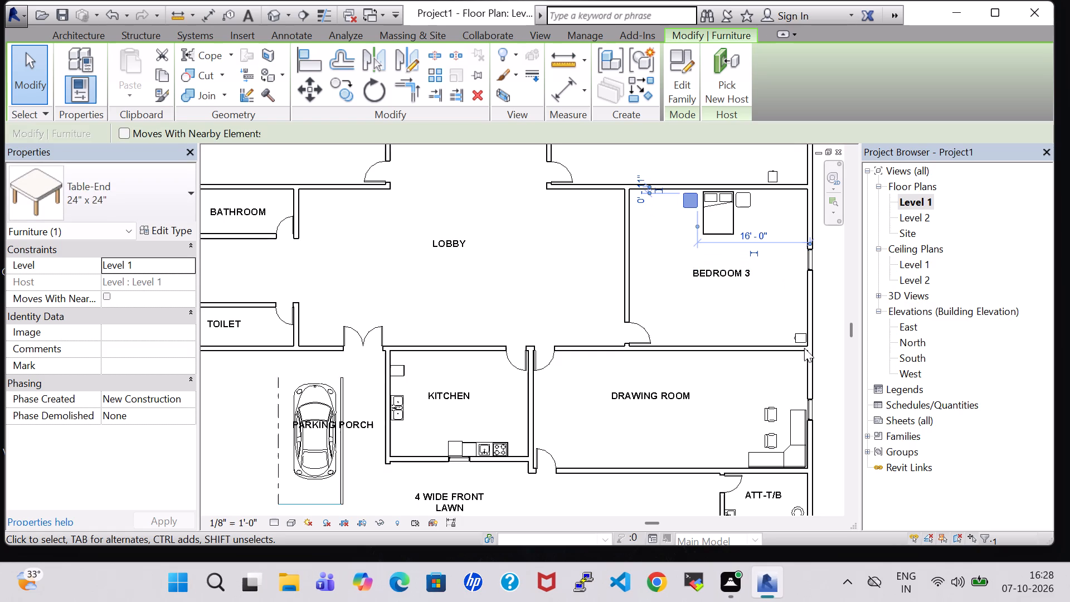
Move BEDROOM 3's 15" x 18" four-drawer file cabinet north along the window wall, to 37'-9" from the drawing room's south wall.
click(800, 338)
key(Up)
key(Up)
key(Up)
key(Up)
key(Up)
key(Up)
key(Up)
key(Up)
key(Up)
key(Up)
key(Up)
key(Up)
key(Up)
key(Up)
key(Up)
key(Up)
key(Up)
key(Up)
key(Up)
key(Up)
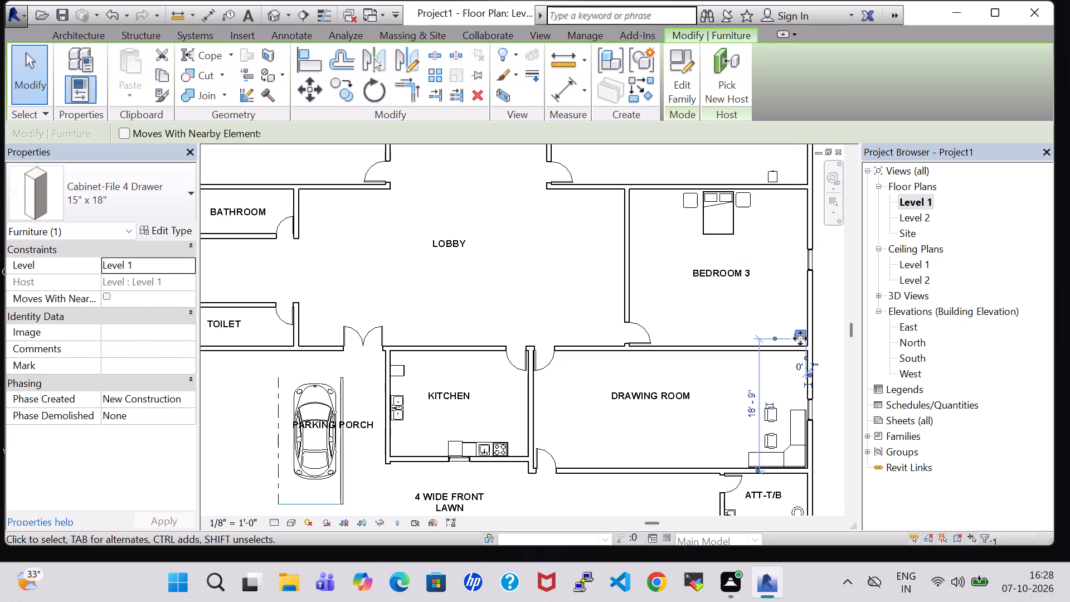
key(Up)
key(Up)
key(Up)
key(Up)
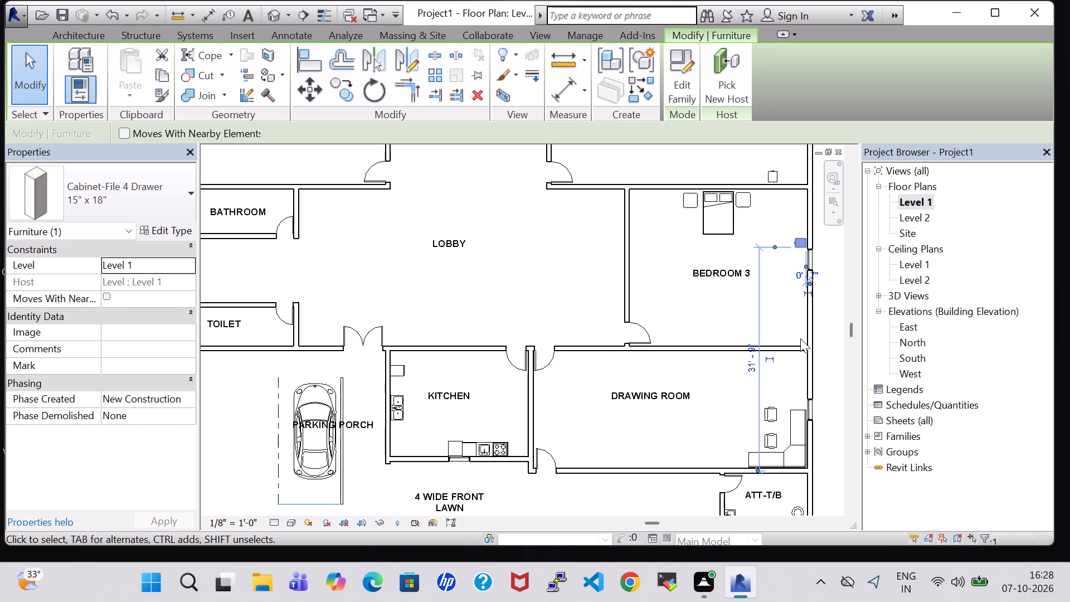
key(Up)
key(Up)
key(Up)
key(Up)
key(Up)
key(Up)
key(Up)
key(Up)
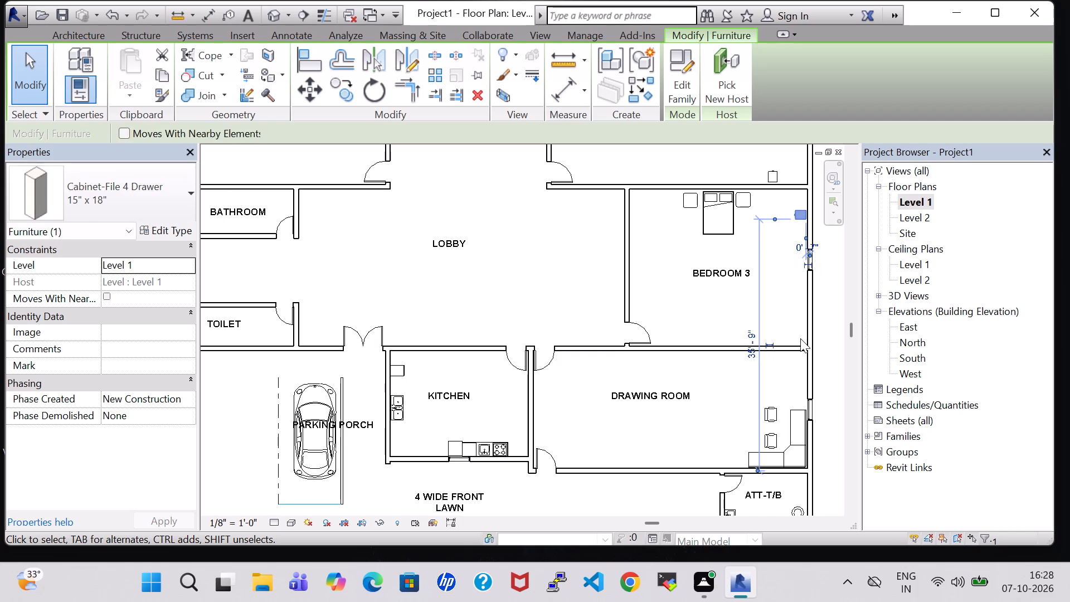
key(Up)
key(Up)
key(Up)
key(Up)
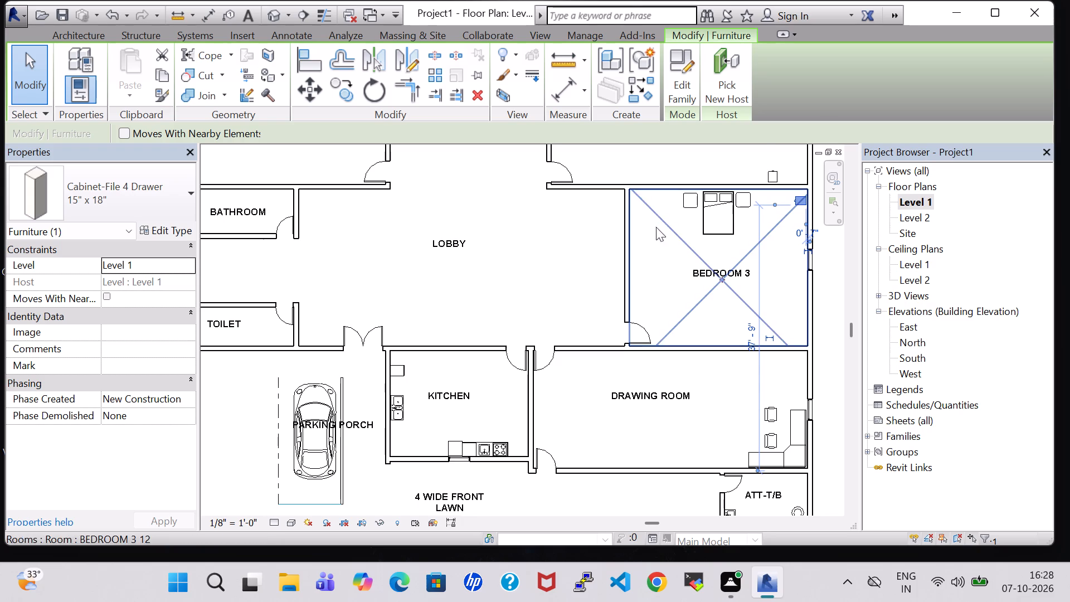
click(668, 260)
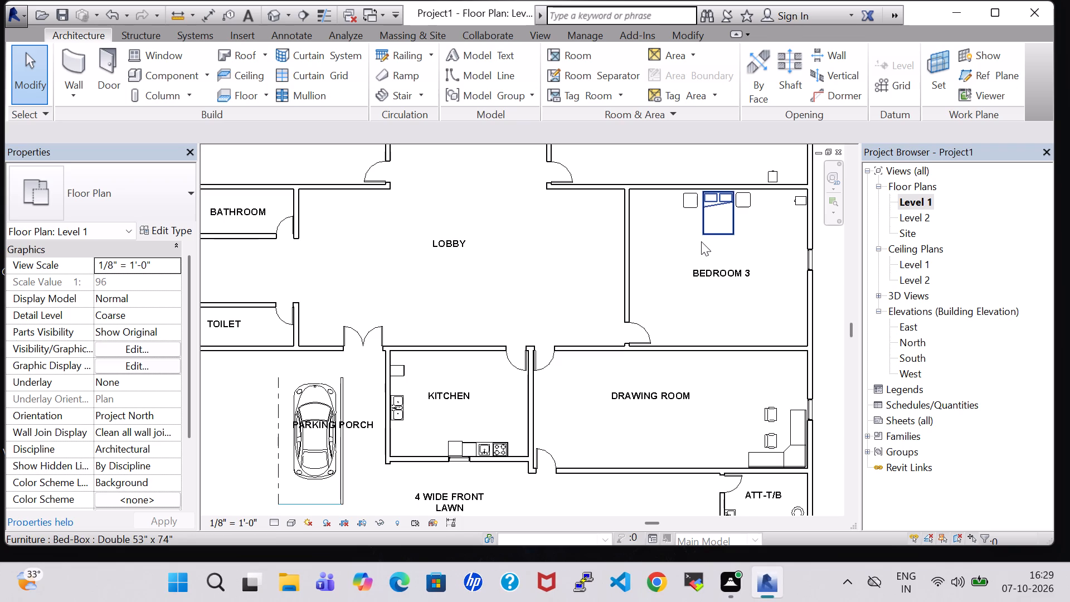
Load the Table-Dining Round w Chairs family from the US Imperial furniture library's Tables folder.
scroll(701, 241, up, 1)
middle_drag(701, 241, 683, 420)
scroll(734, 250, down, 2)
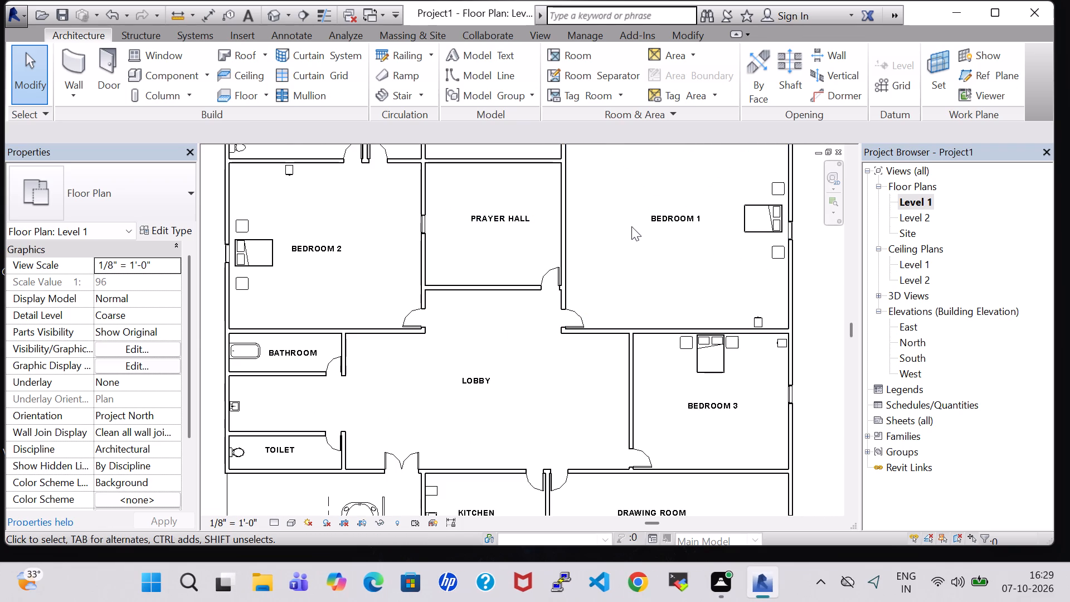
scroll(631, 245, down, 1)
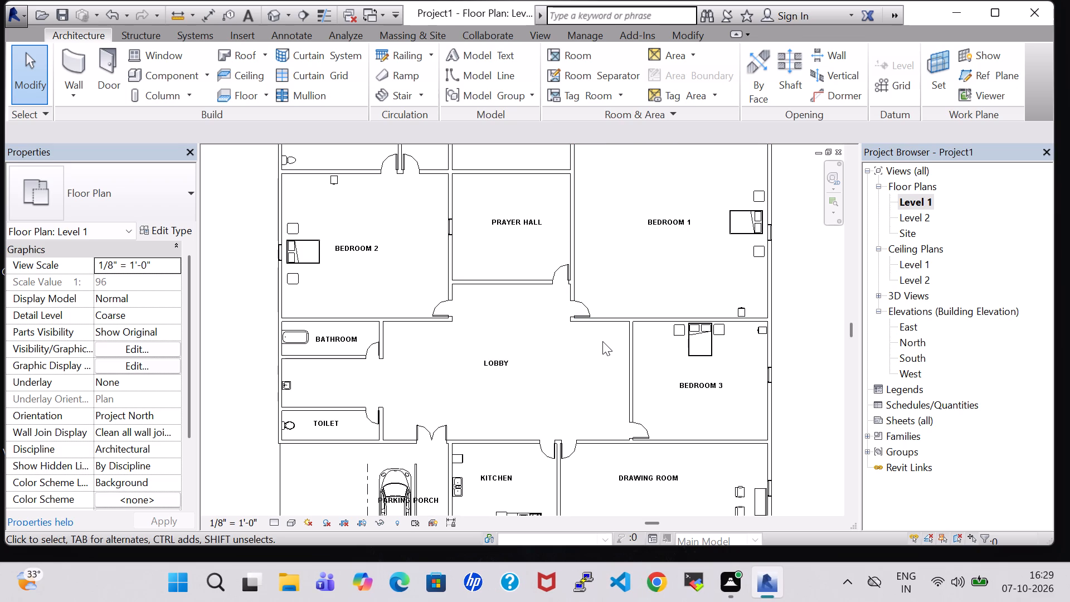
click(169, 73)
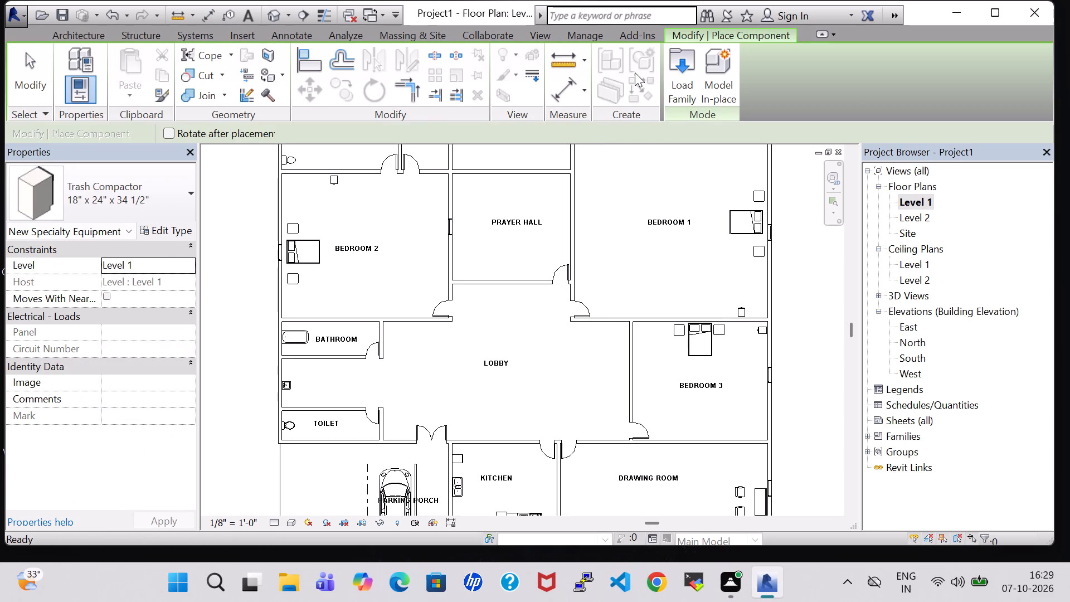
click(676, 69)
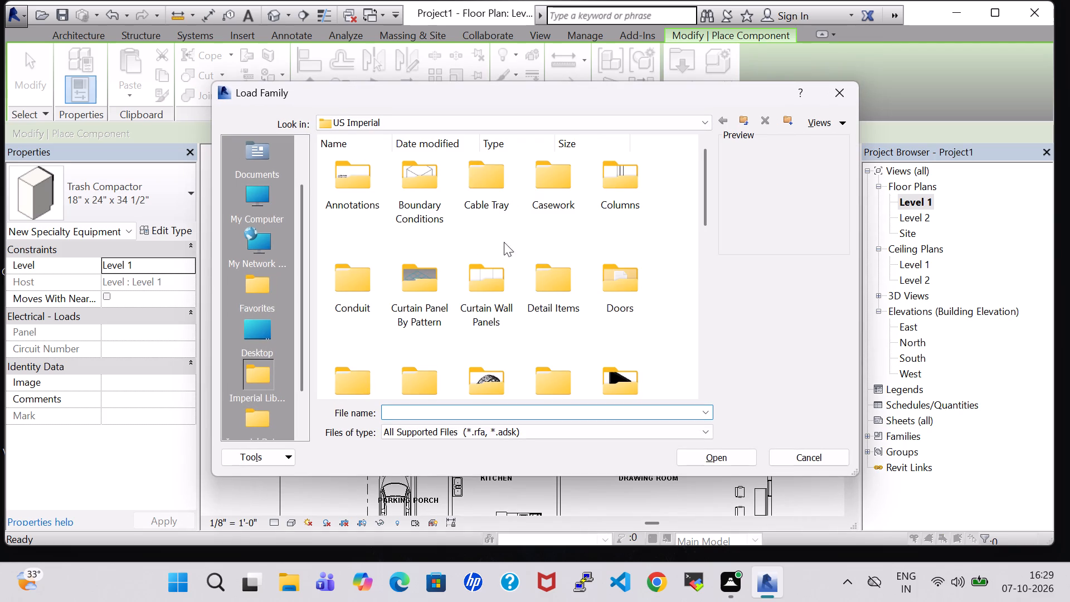
scroll(609, 273, down, 2)
scroll(609, 273, up, 1)
double_click(613, 242)
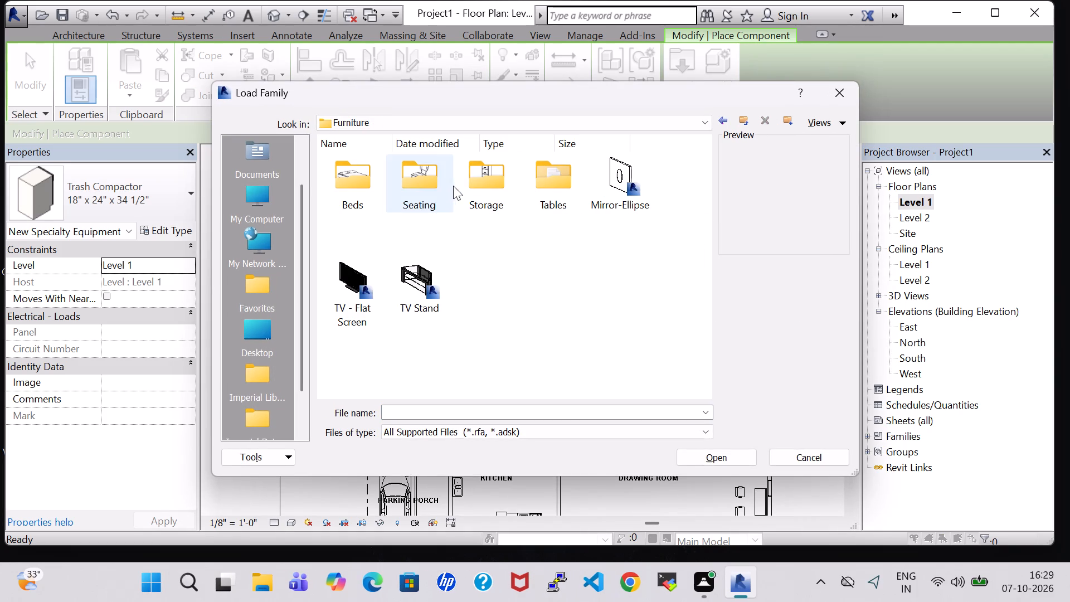
double_click(539, 195)
click(539, 195)
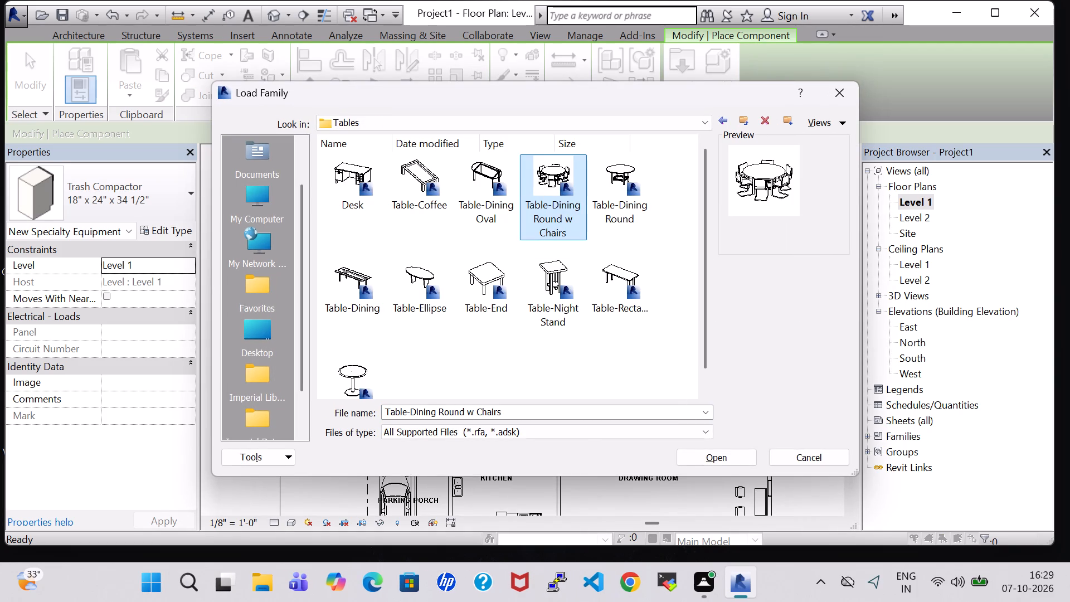
click(705, 453)
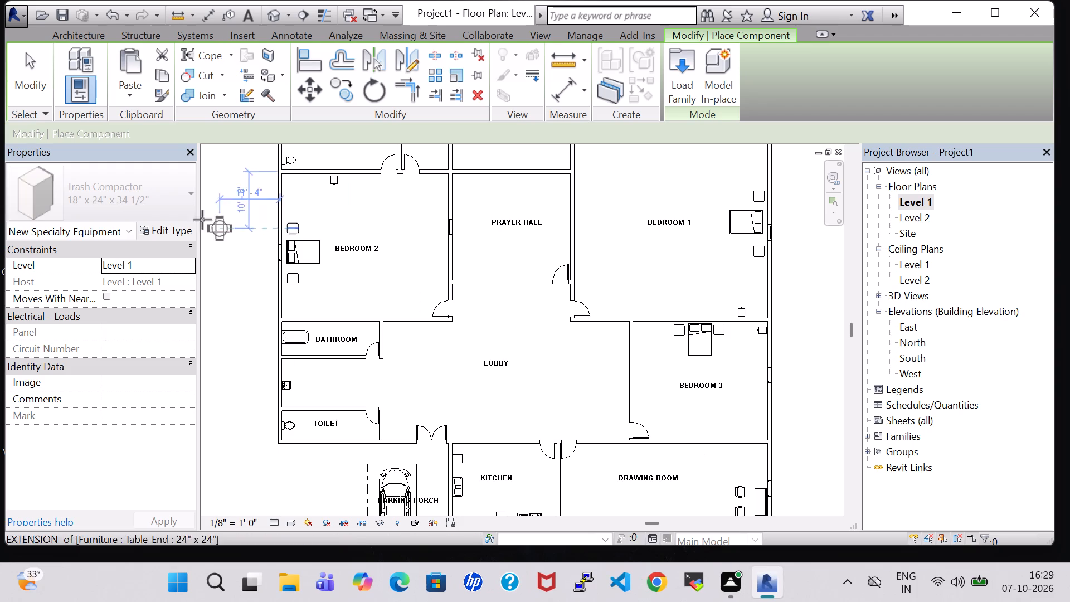
Place a 60" Diameter round dining table with chairs in the LOBBY's east end, about 4'-9" from BEDROOM 3's west wall.
click(170, 205)
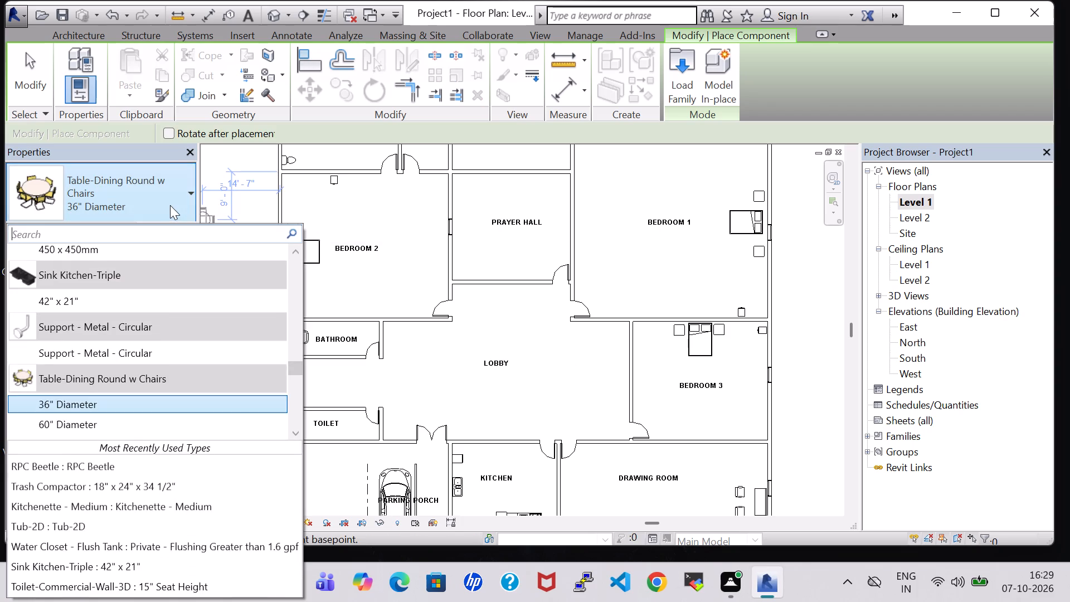
click(151, 198)
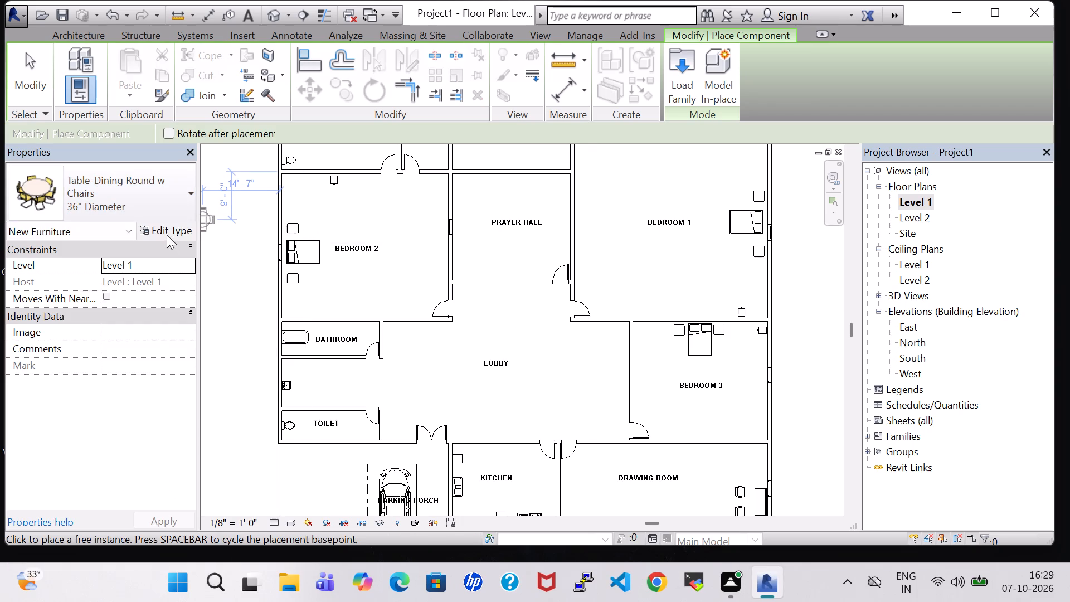
click(167, 235)
click(469, 137)
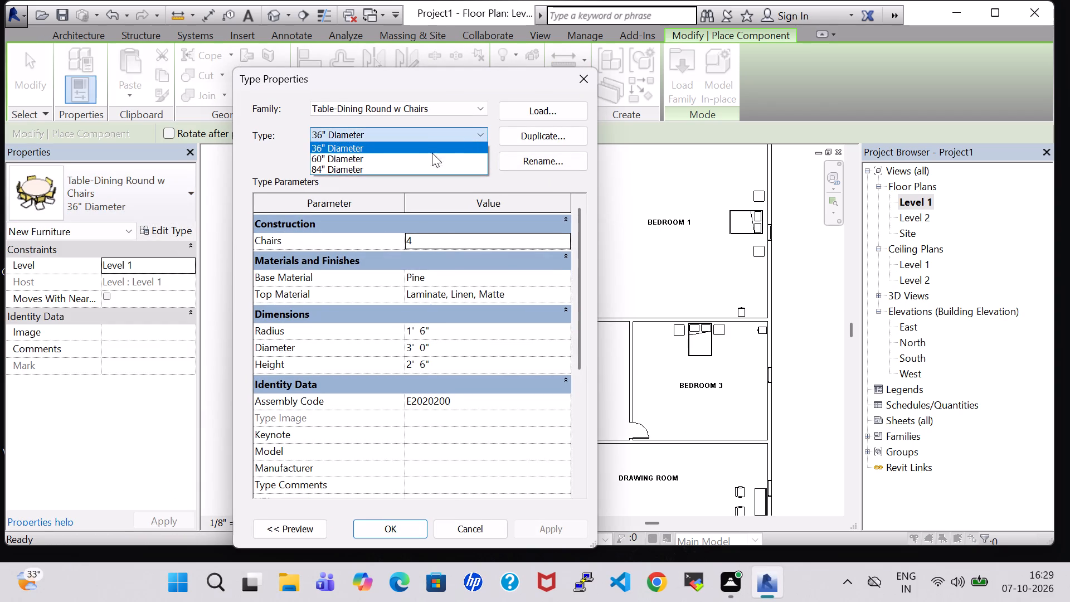
click(417, 156)
click(384, 531)
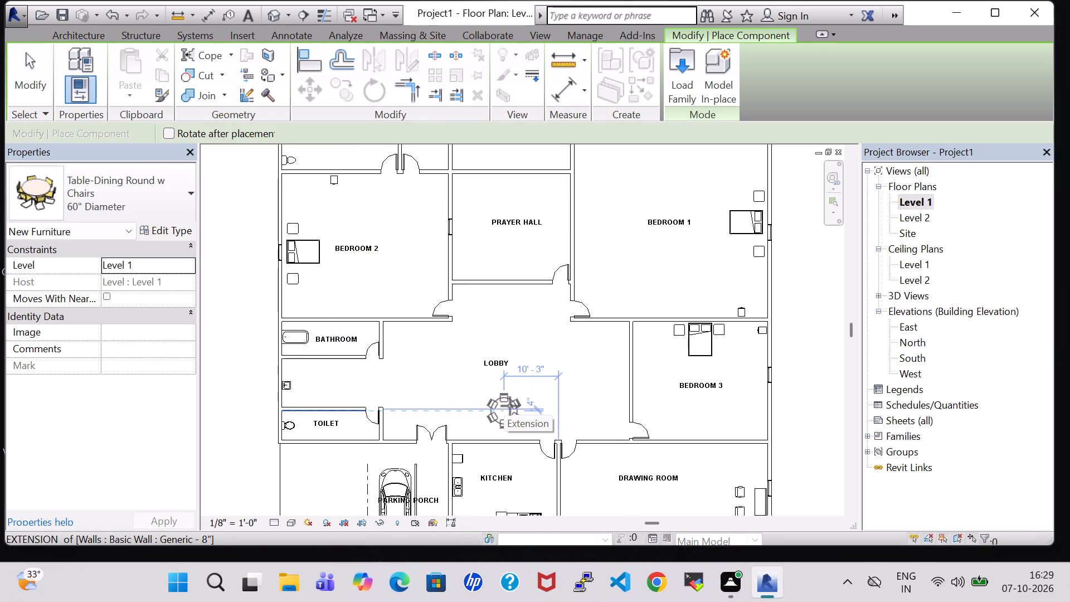
click(606, 368)
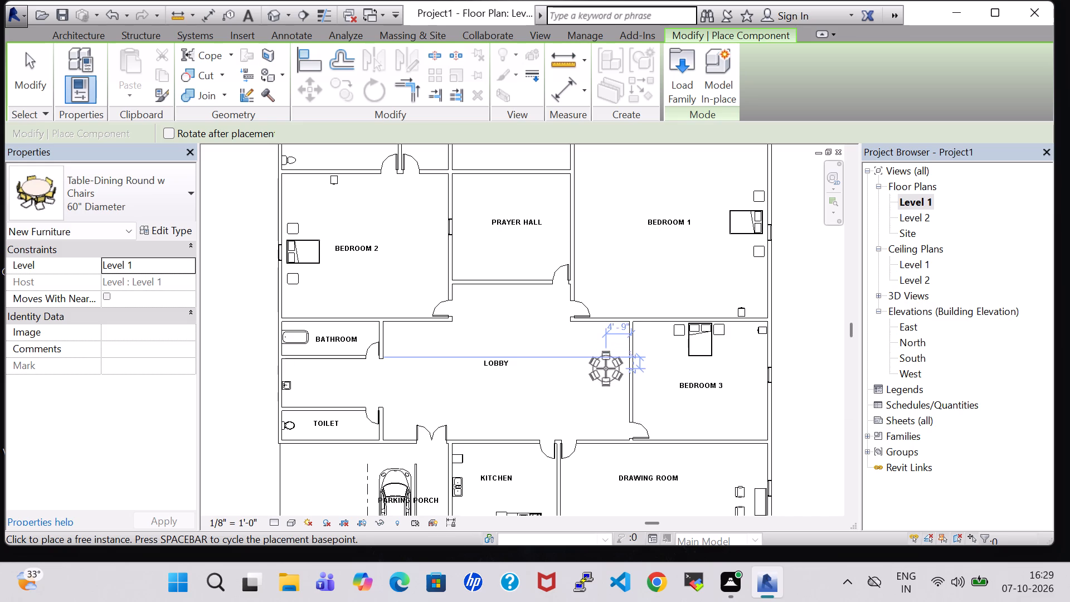
key(Escape)
key(Escape)
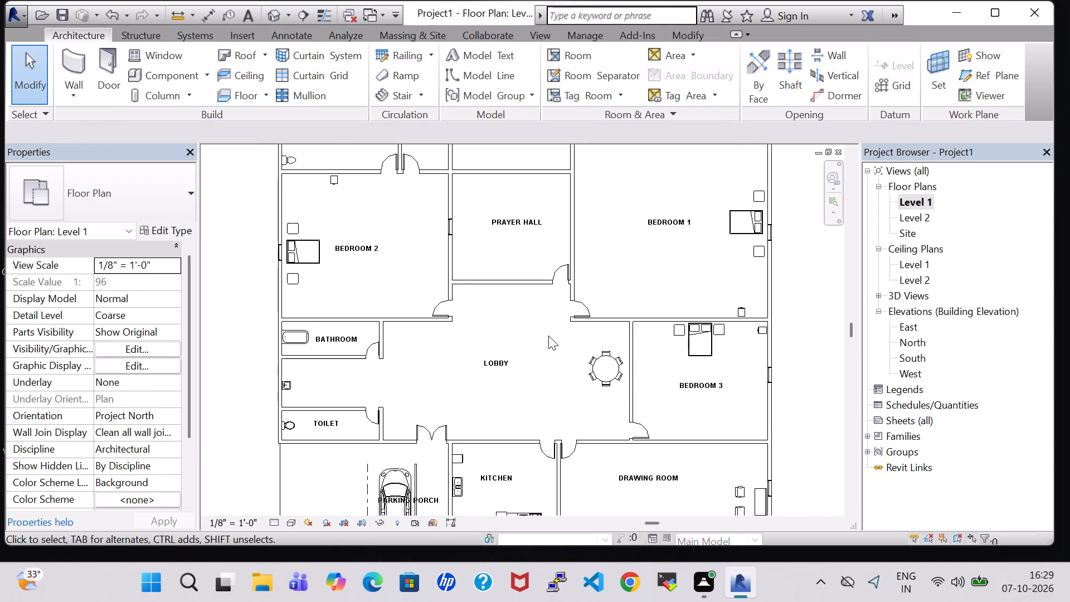
Set the Level 1 plan's visual style to Shaded.
scroll(548, 336, down, 3)
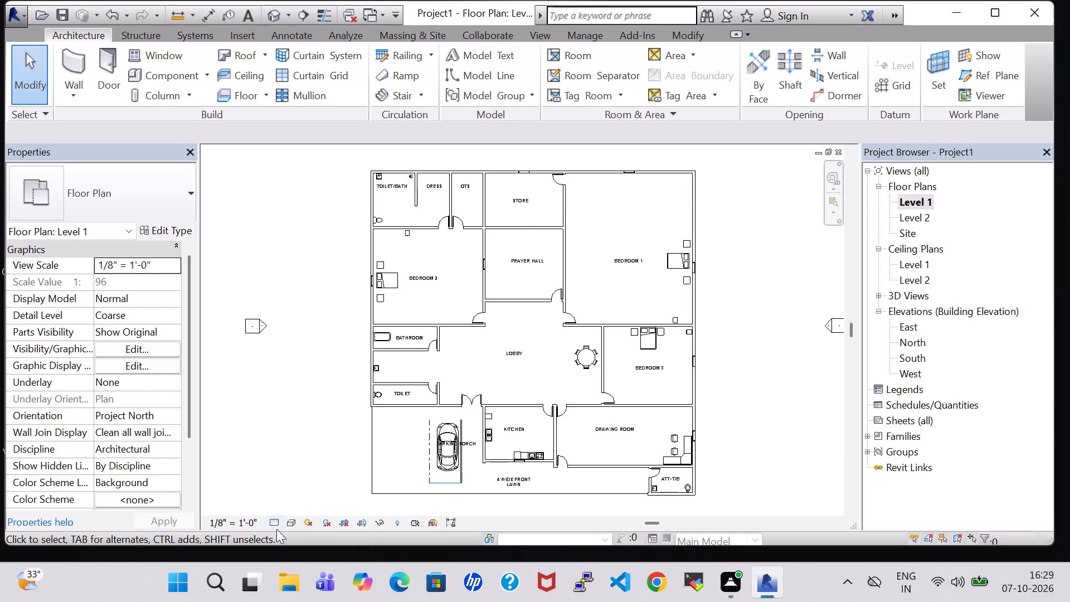
click(293, 523)
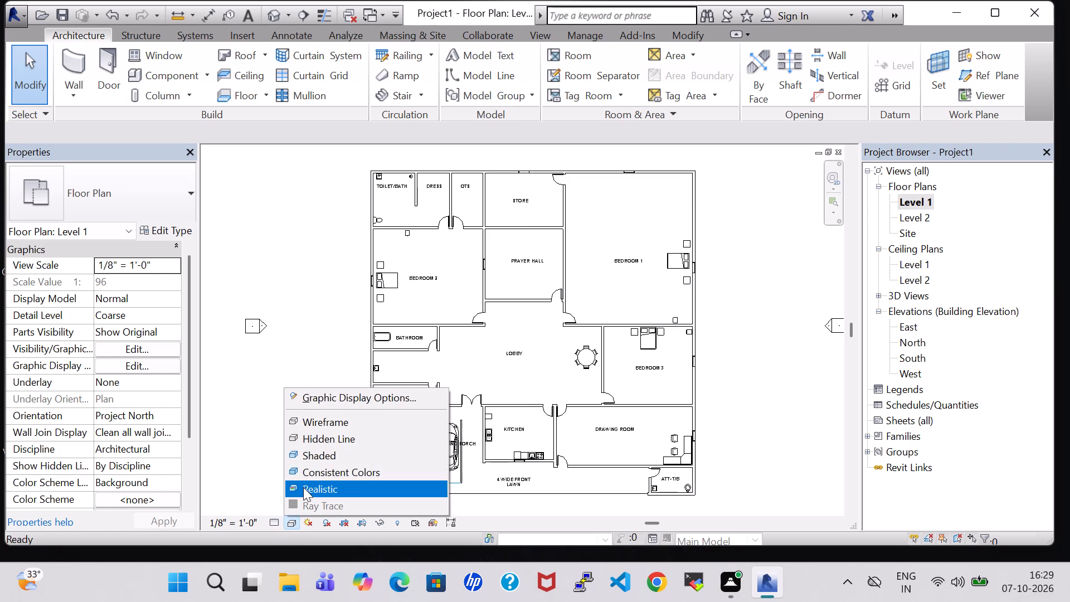
click(309, 454)
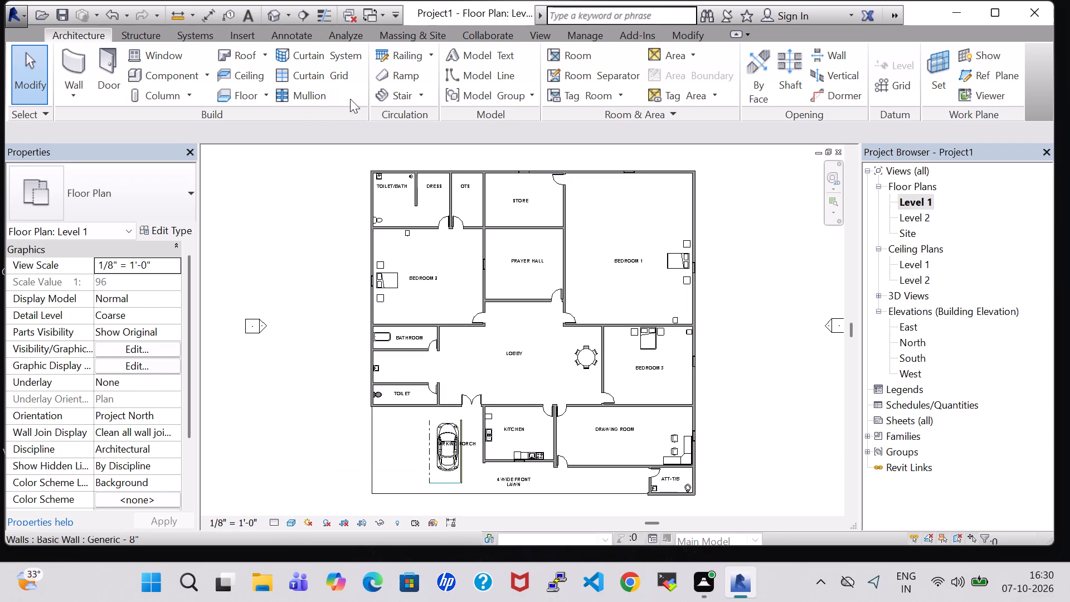
Create a rectangular Generic - 12" floor, about 92'-4" x 67'-1", from the building's northwest corner to BEDROOM 3's southeast corner.
click(260, 91)
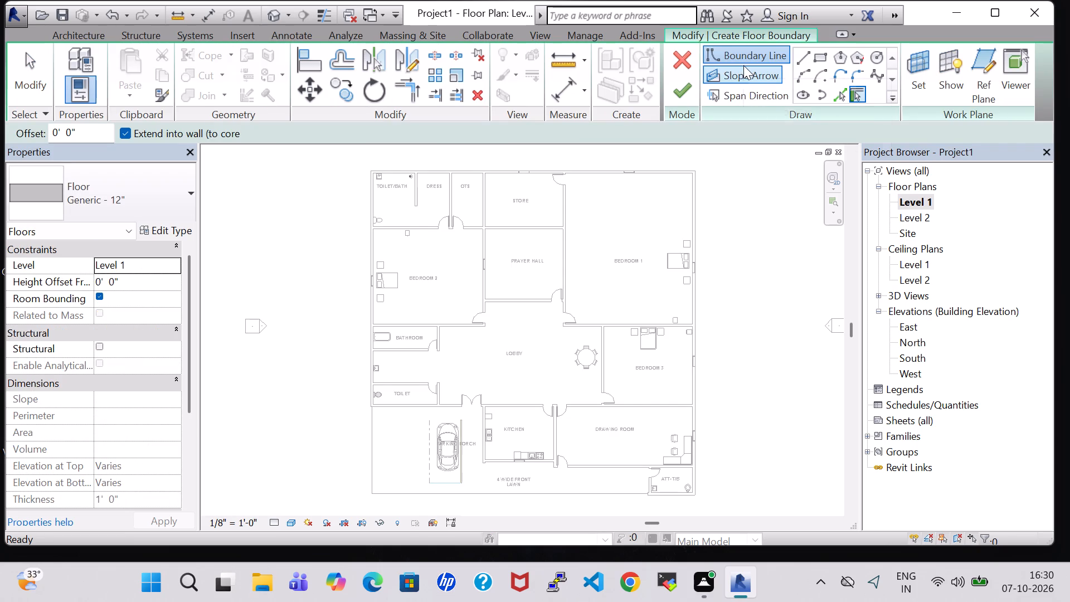
click(818, 55)
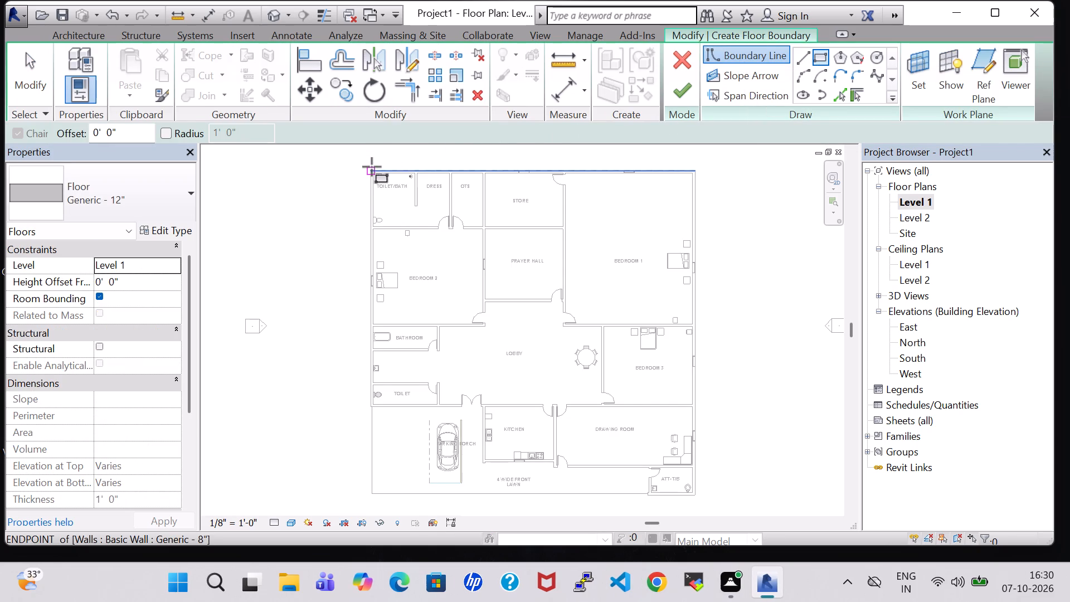
click(372, 167)
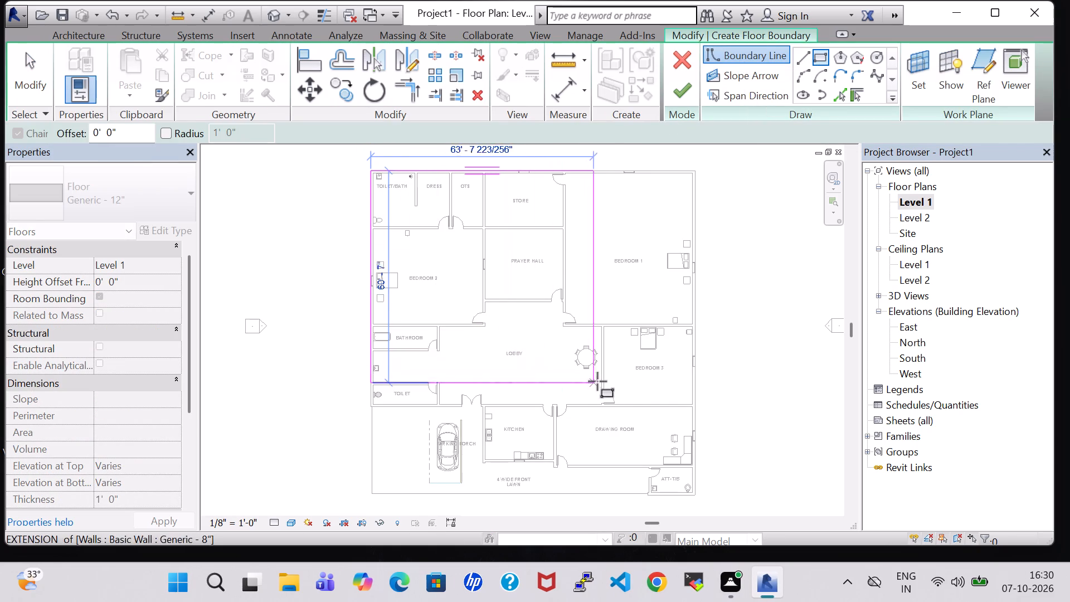
click(697, 407)
key(Escape)
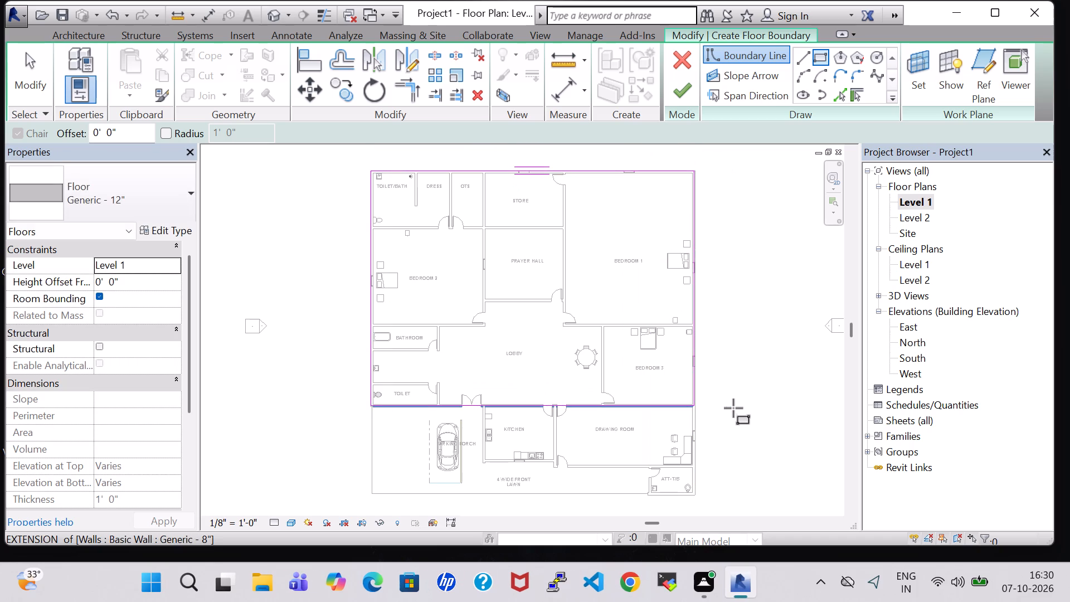
click(695, 93)
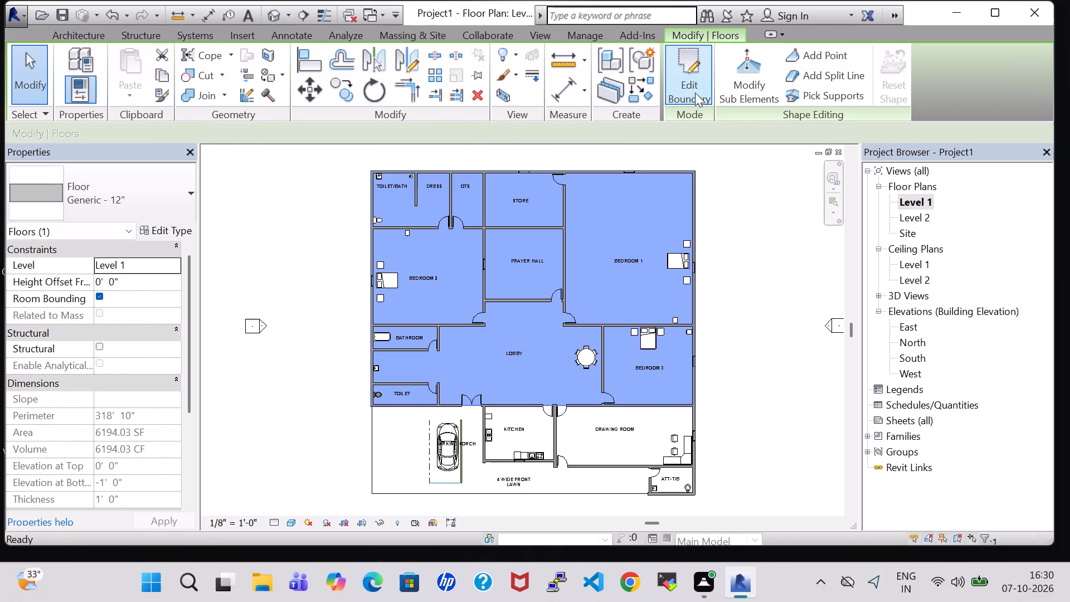
click(324, 188)
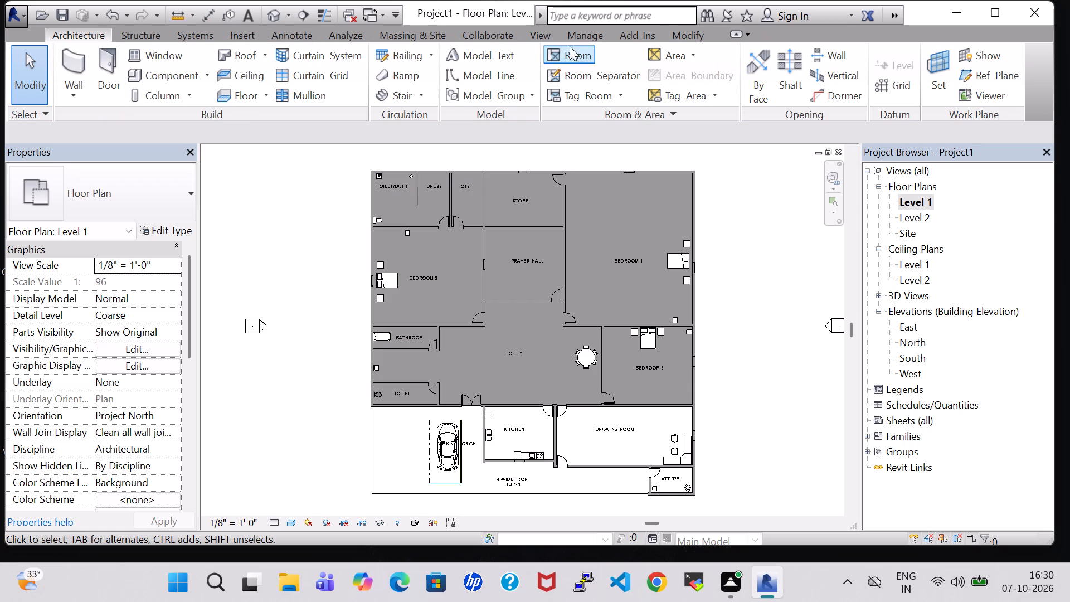
Create a rectangular Generic - 12" floor under the KITCHEN and DRAWING ROOM, about 60' x 17'.
click(246, 87)
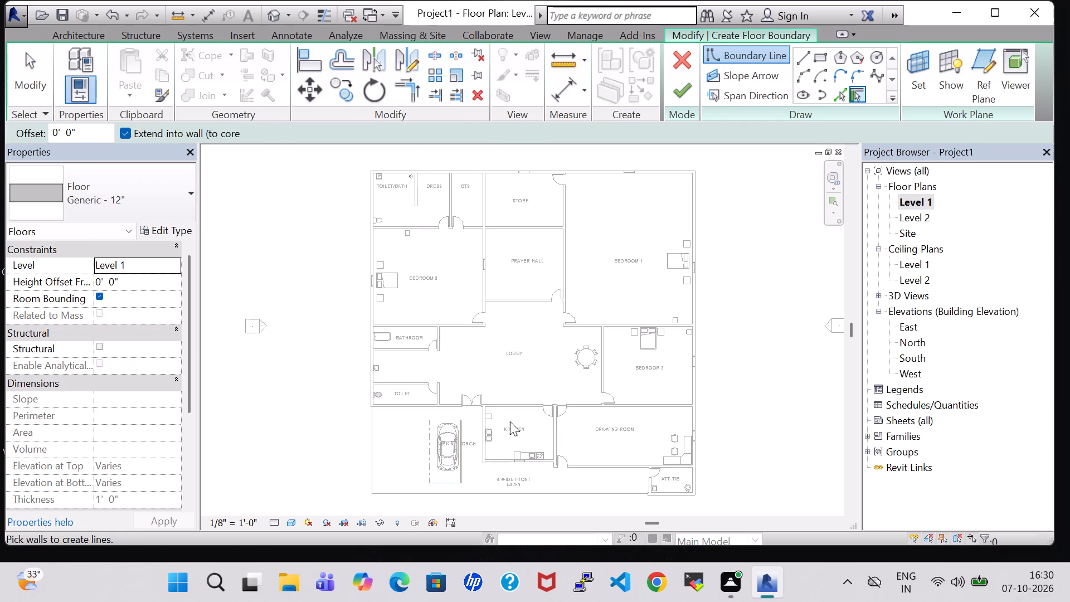
click(814, 59)
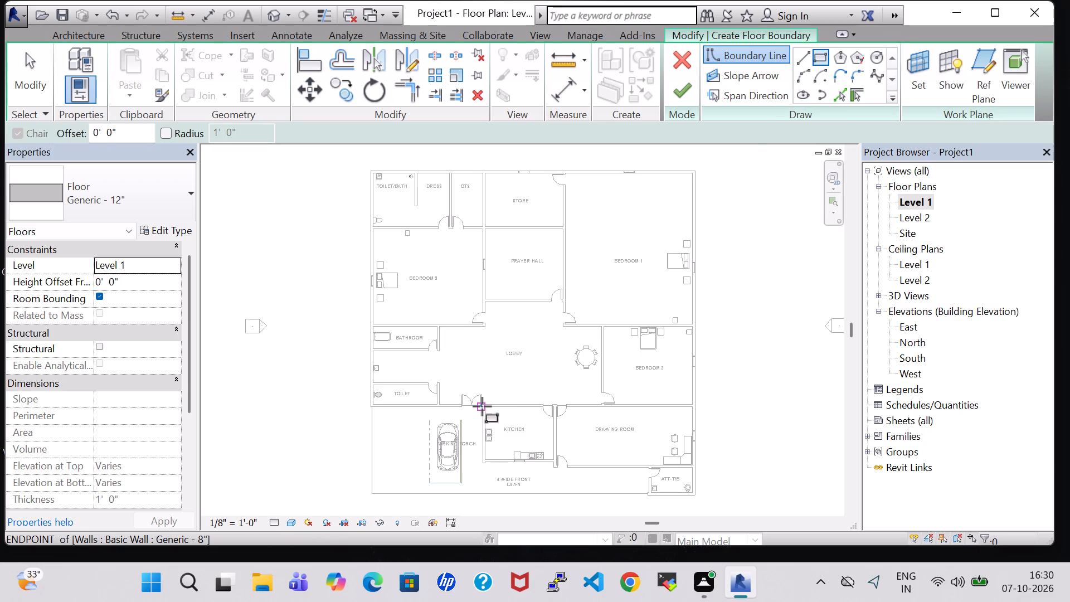
click(482, 406)
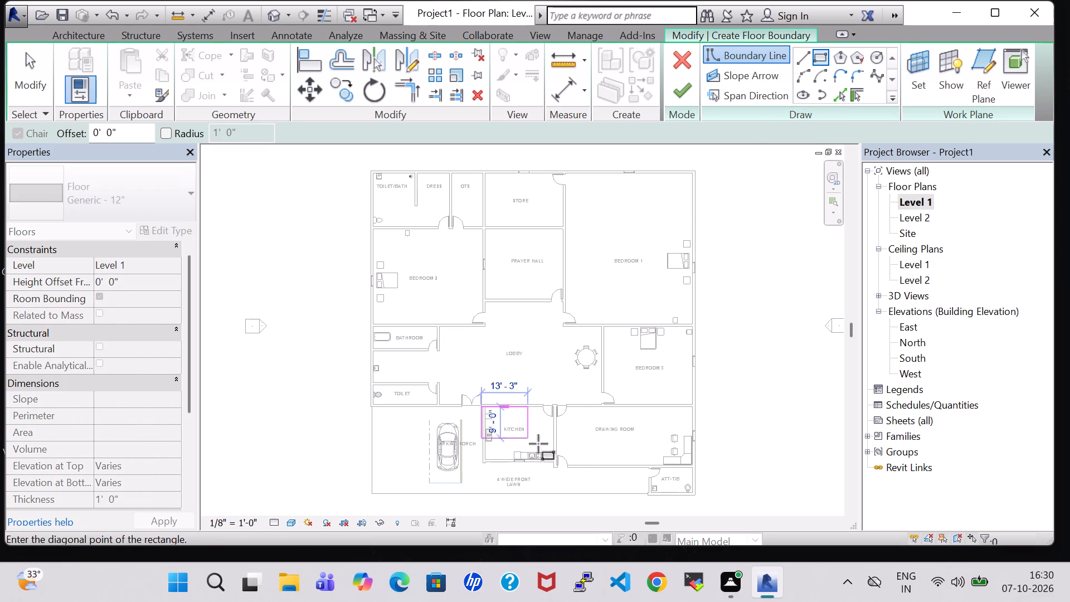
click(696, 468)
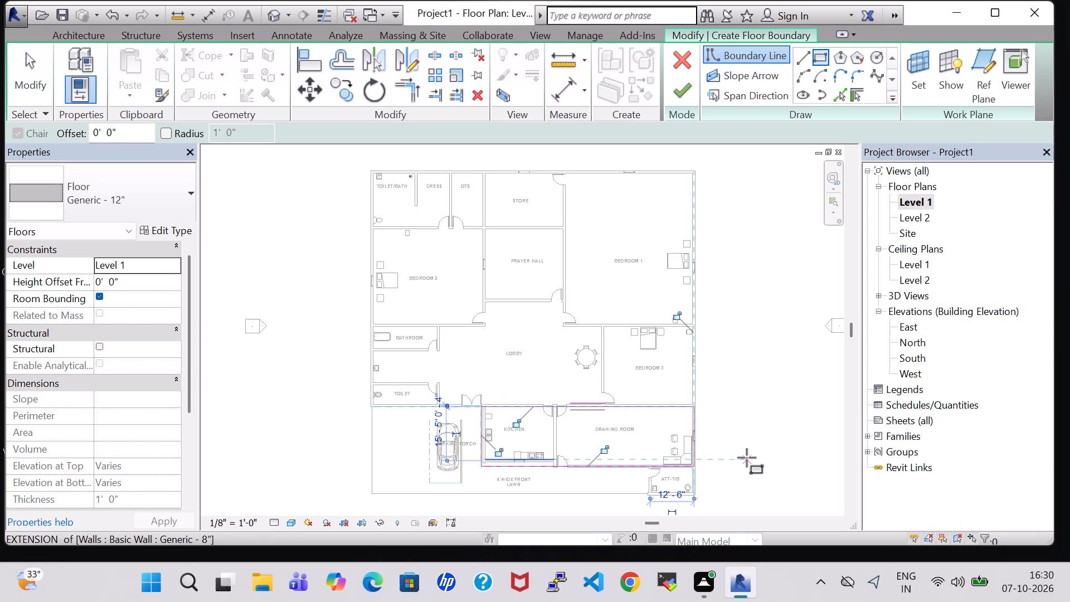
click(687, 99)
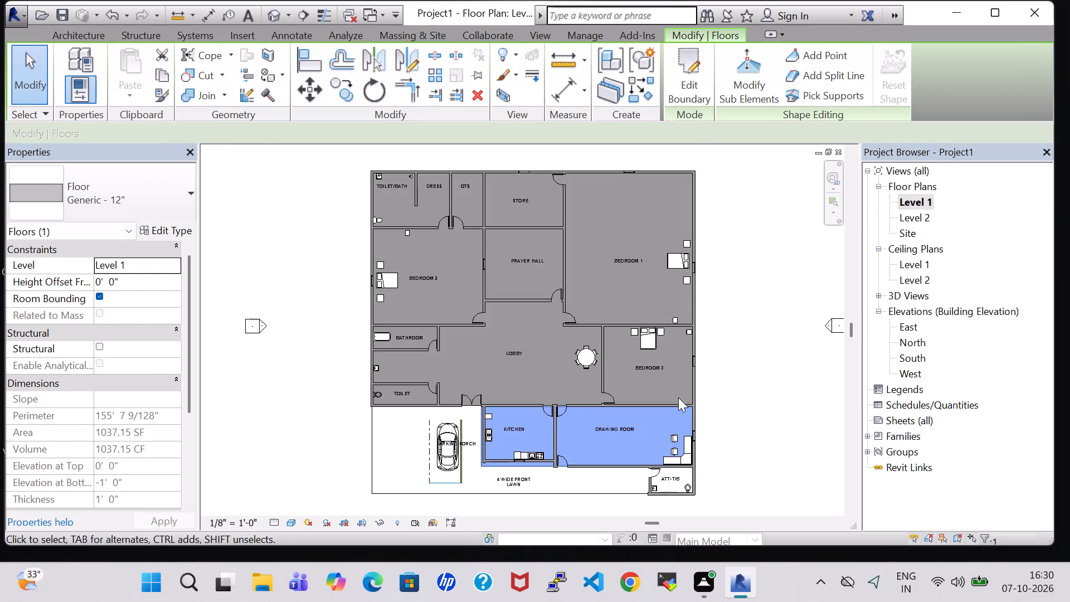
Create a rectangular Generic - 12" floor under the ATT-T/B, about 12'-6" x 7'-3".
click(96, 29)
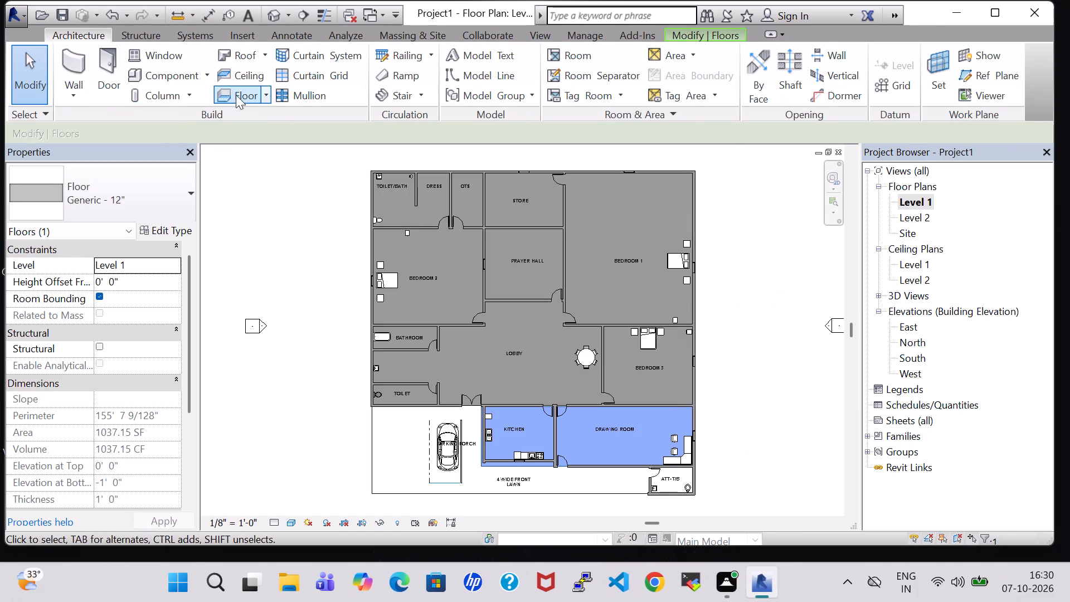
click(246, 93)
middle_drag(746, 433, 709, 234)
scroll(690, 254, up, 2)
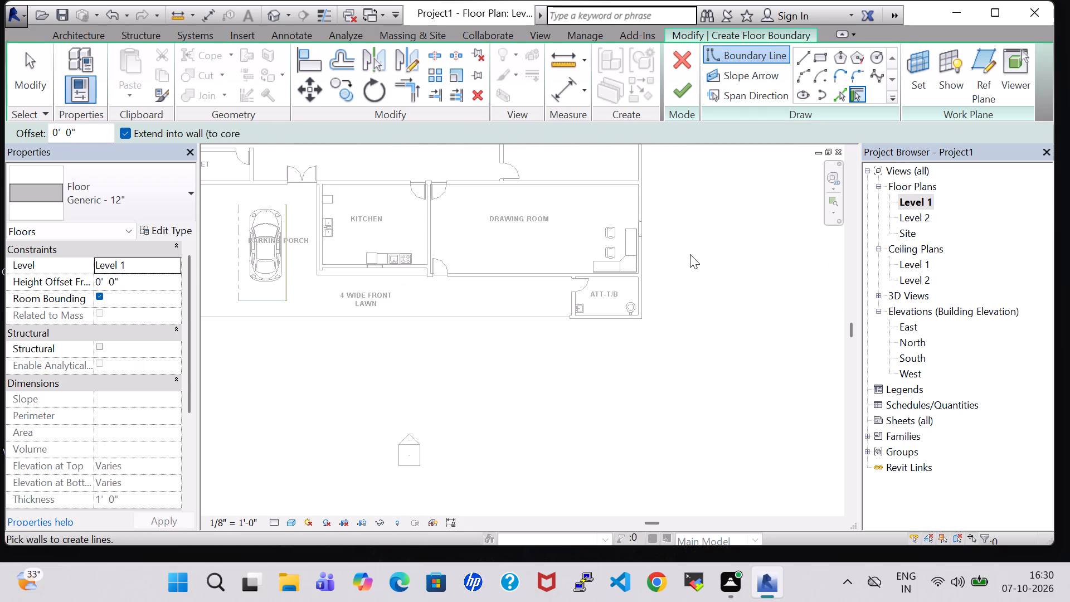
scroll(690, 254, up, 2)
click(824, 57)
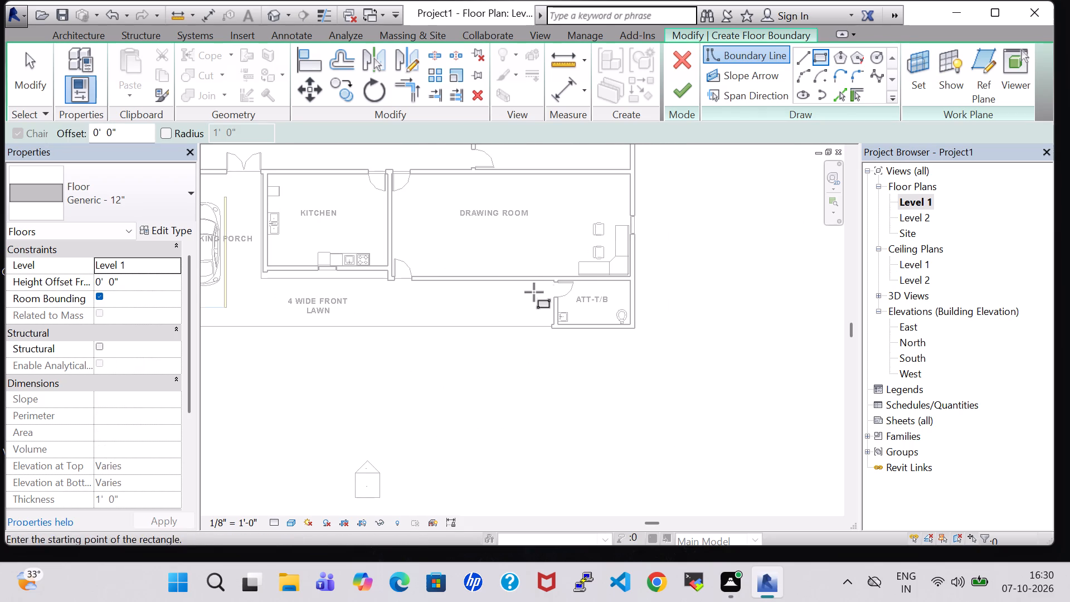
click(552, 284)
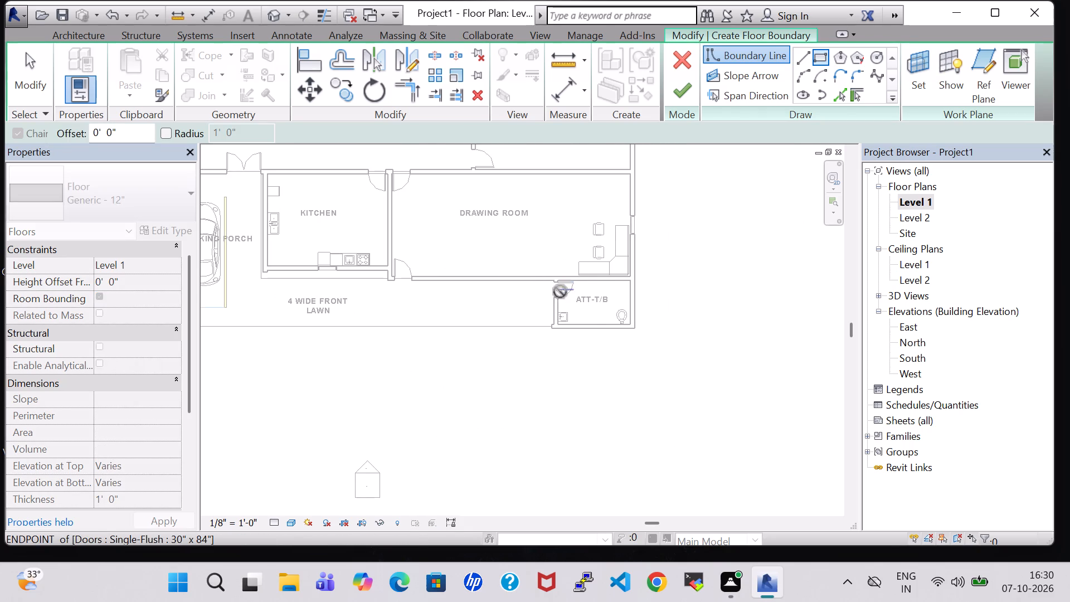
click(635, 325)
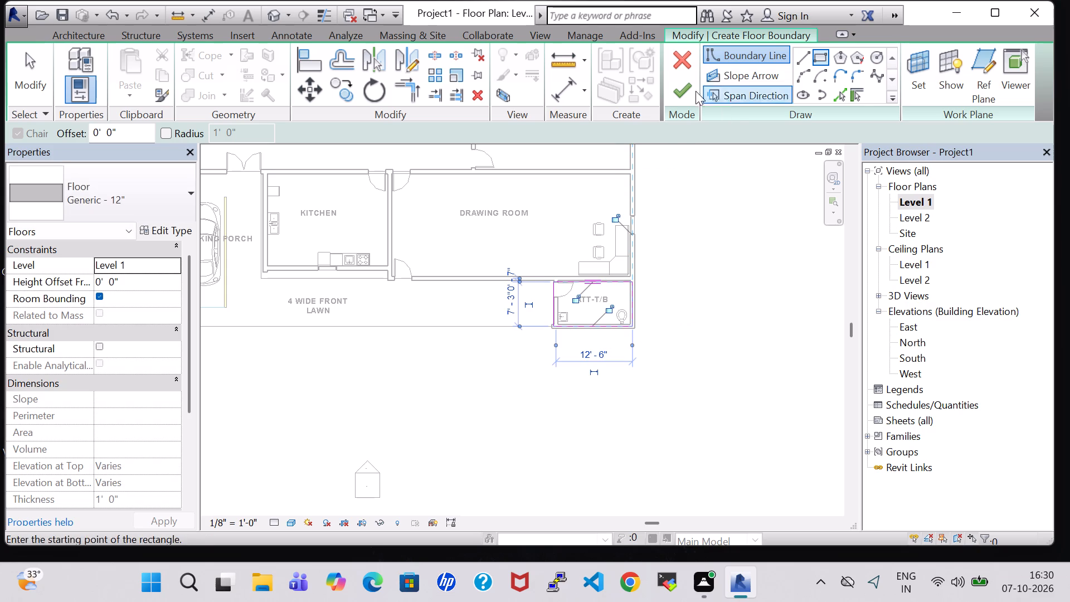
click(679, 86)
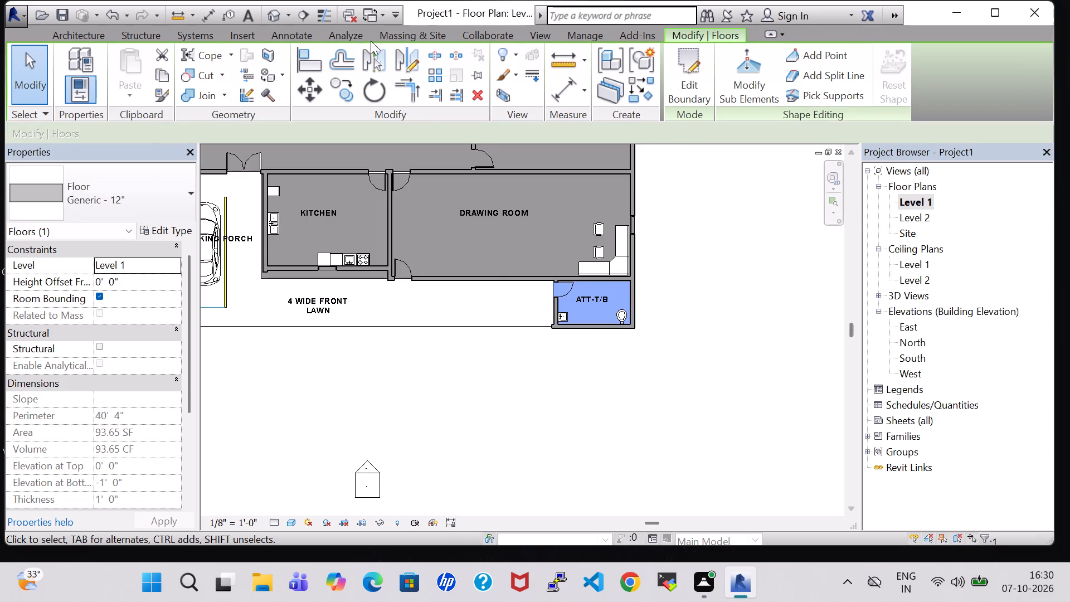
scroll(520, 358, down, 2)
click(597, 403)
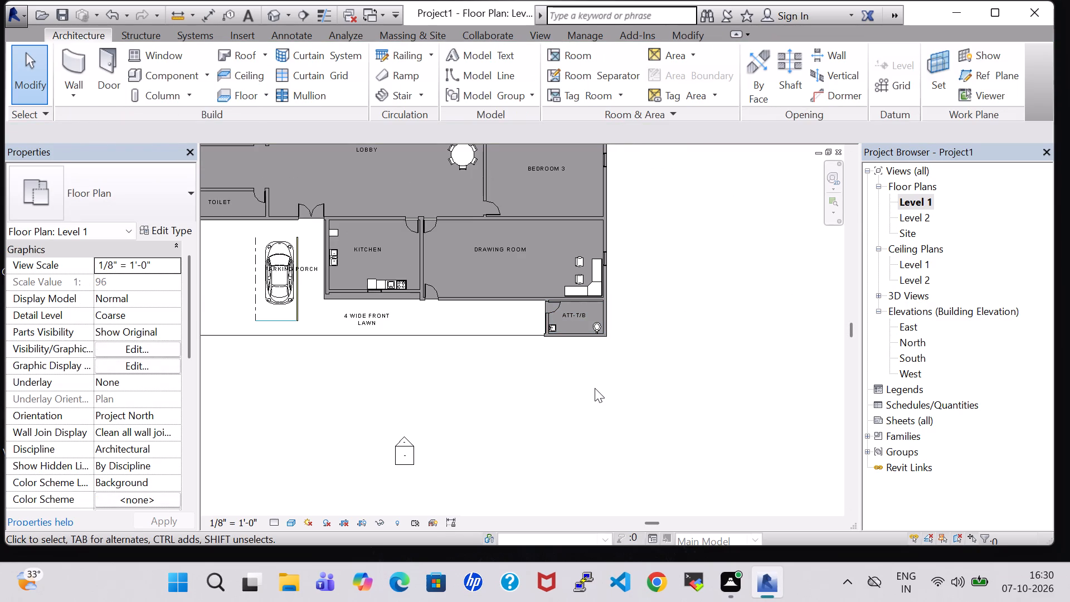
Start a Toposurface at elevation 0' 0" with four corner points around the strip west of the car, about 403 SF.
middle_drag(595, 388, 708, 530)
scroll(692, 447, down, 1)
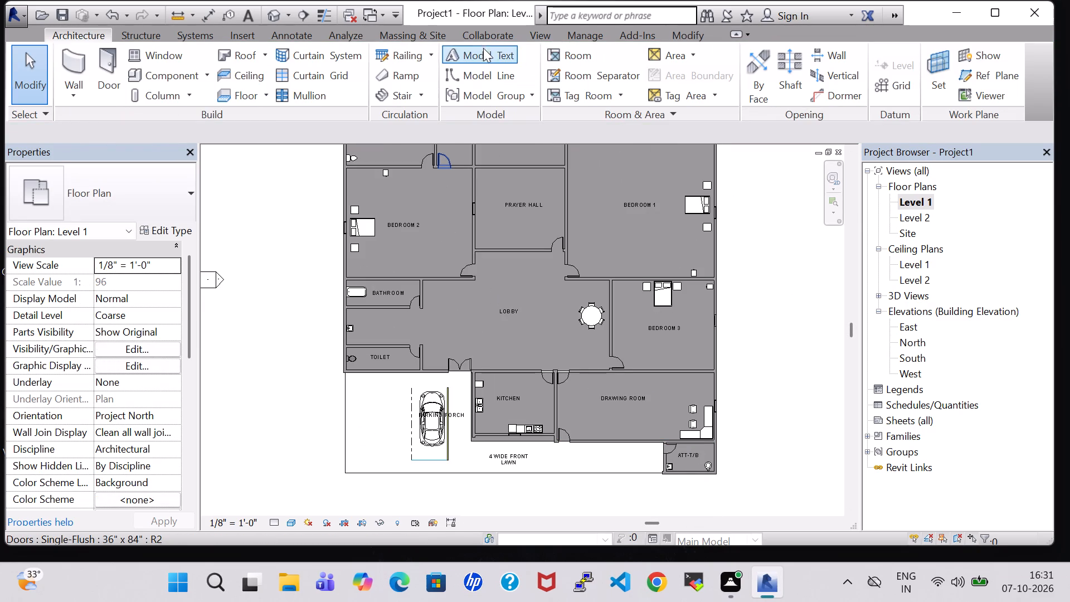
click(395, 38)
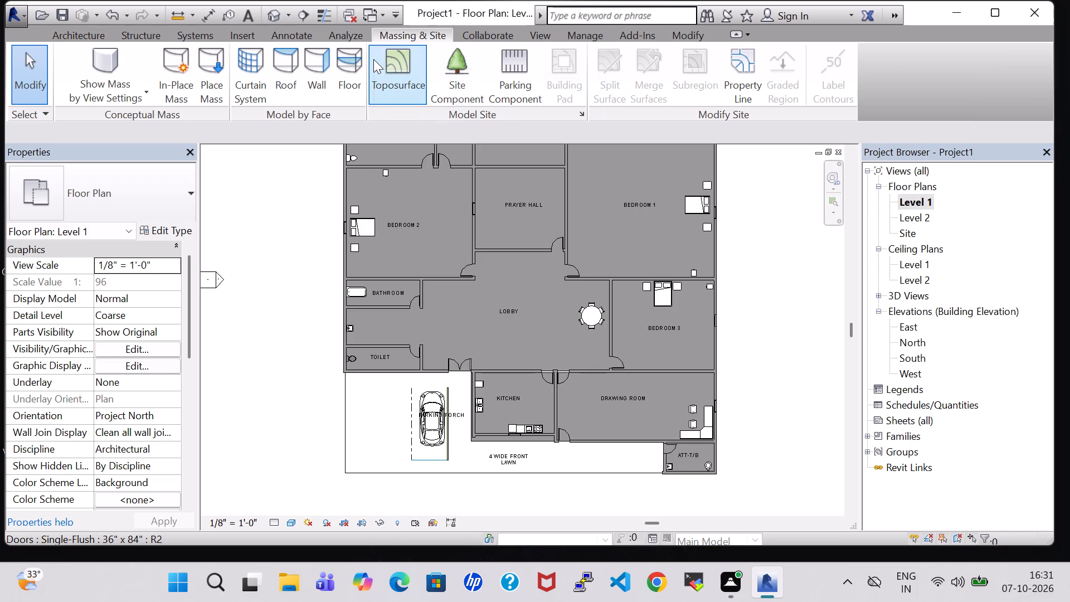
click(373, 59)
click(724, 66)
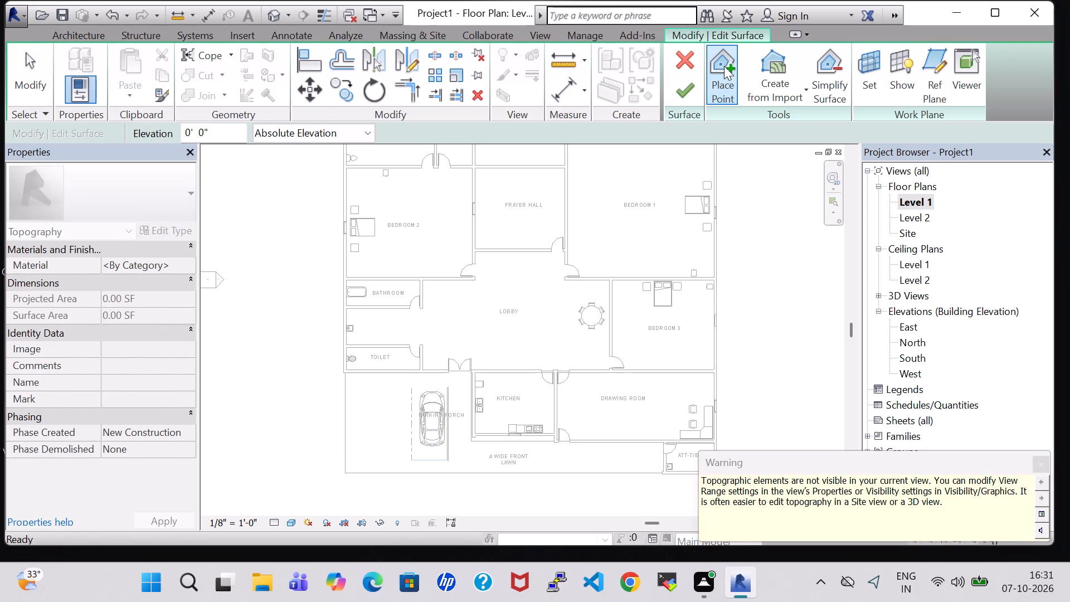
click(1037, 469)
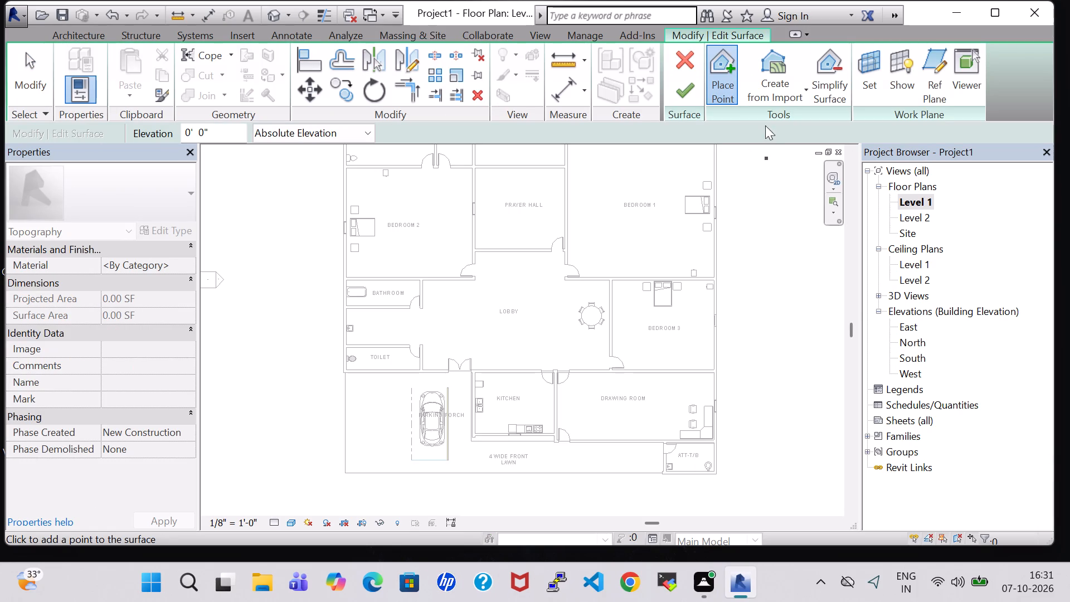
click(344, 376)
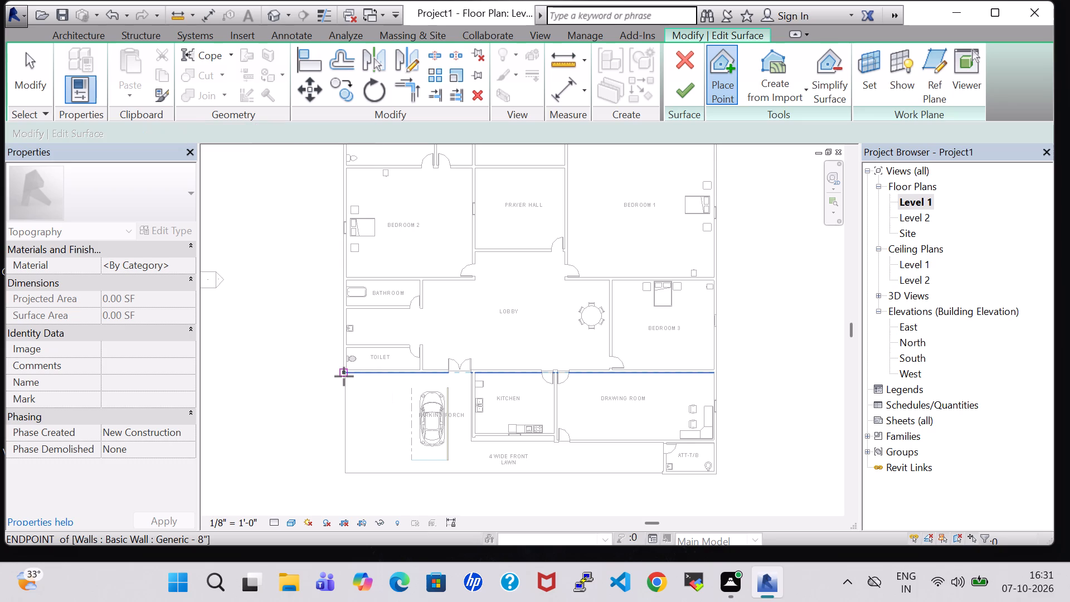
click(345, 477)
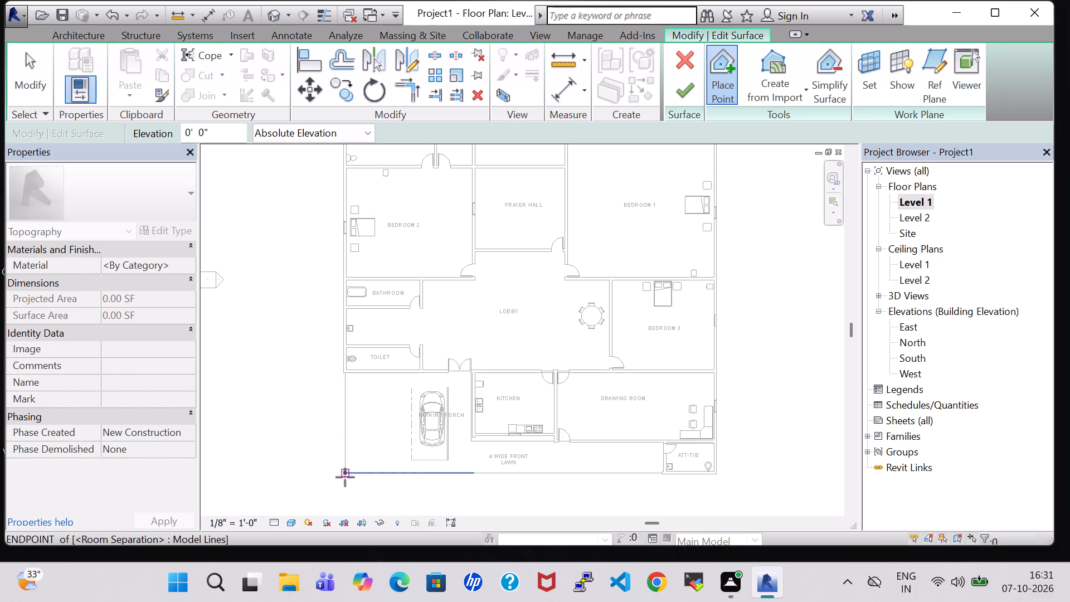
click(408, 473)
click(410, 377)
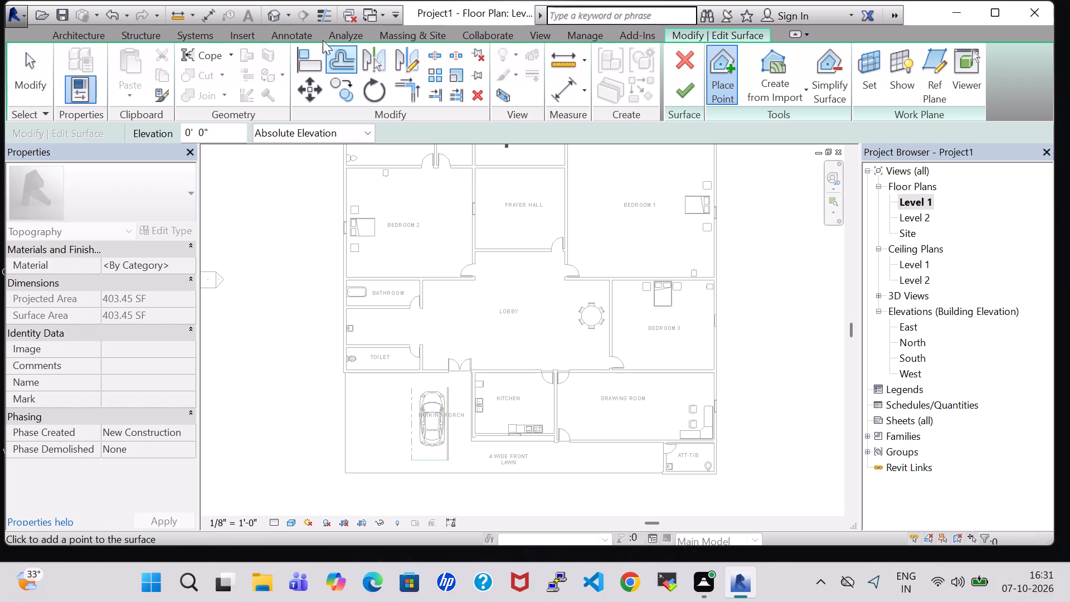
Examine the new ground surface beside the parked car and its fit against the house walls in the 3D view.
click(266, 14)
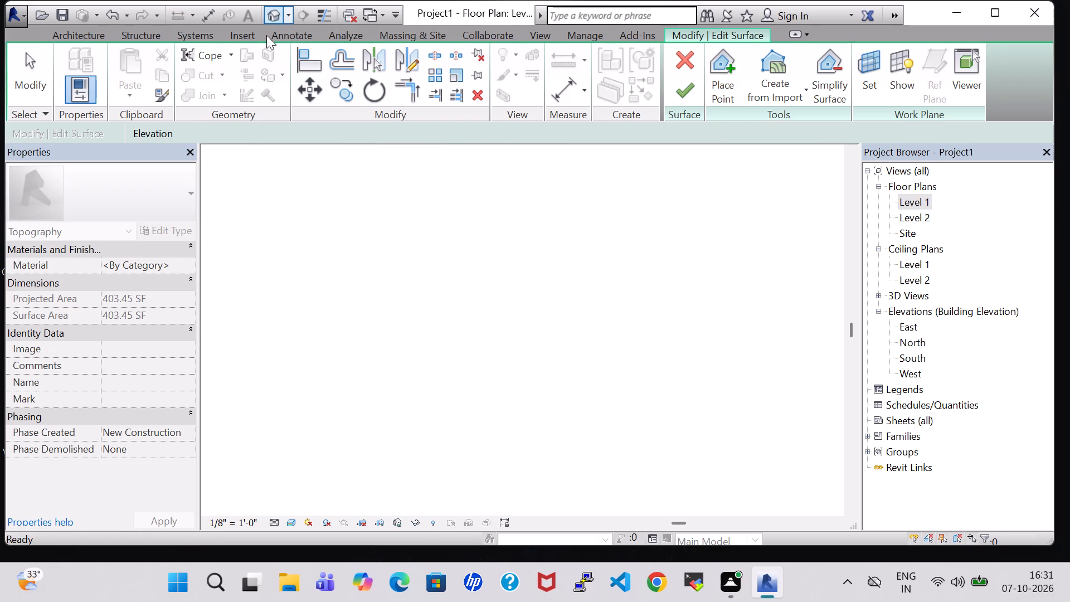
middle_drag(244, 362, 333, 411)
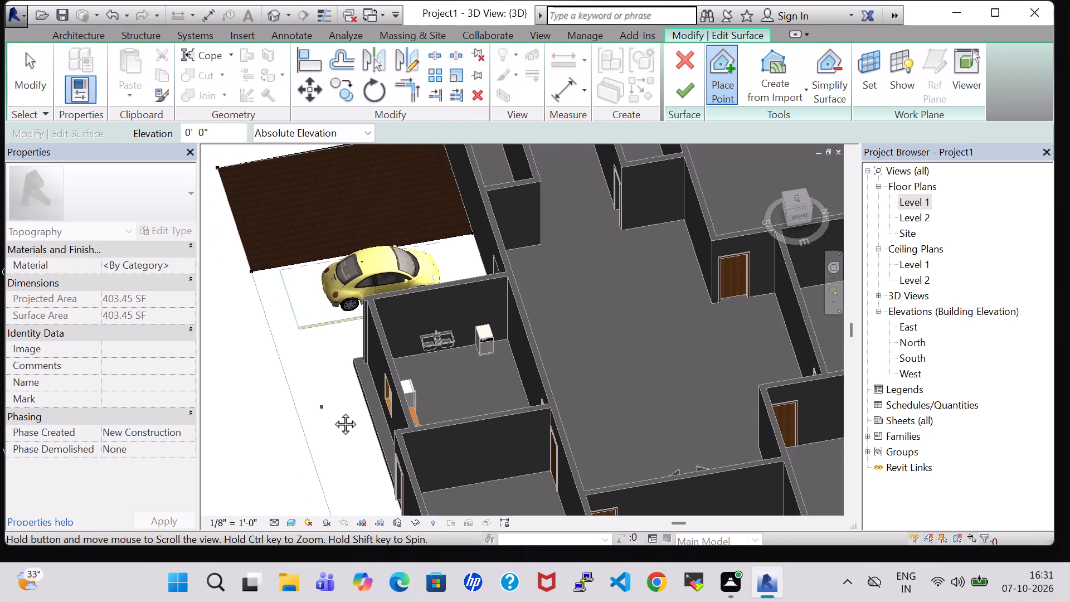
middle_drag(333, 411, 349, 419)
shift+middle_drag(335, 417, 360, 428)
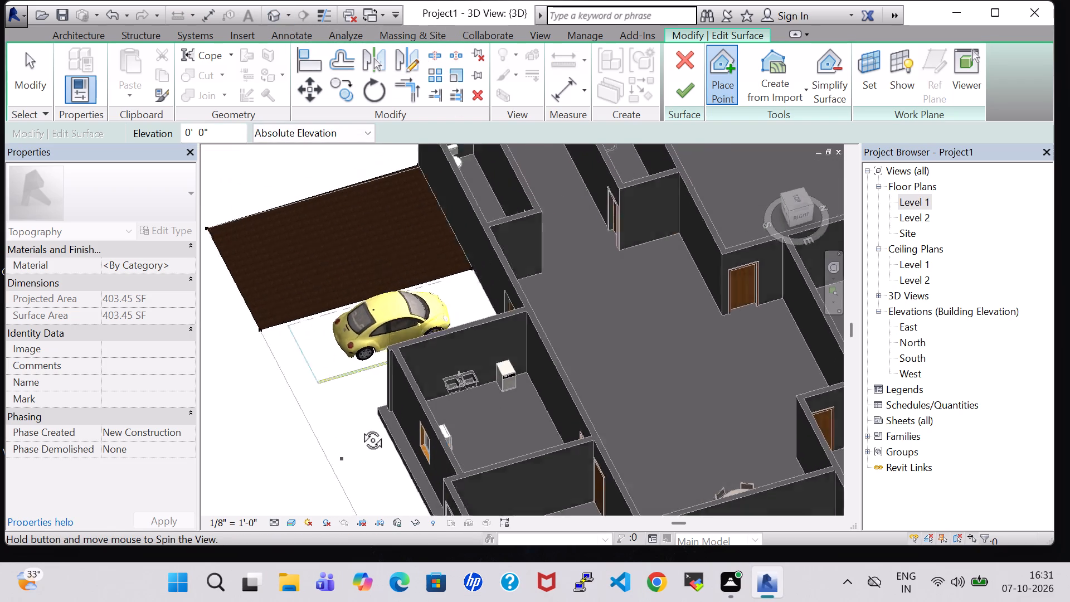
shift+middle_drag(360, 428, 457, 448)
shift+scroll(431, 448, up, 1)
middle_drag(560, 399, 693, 204)
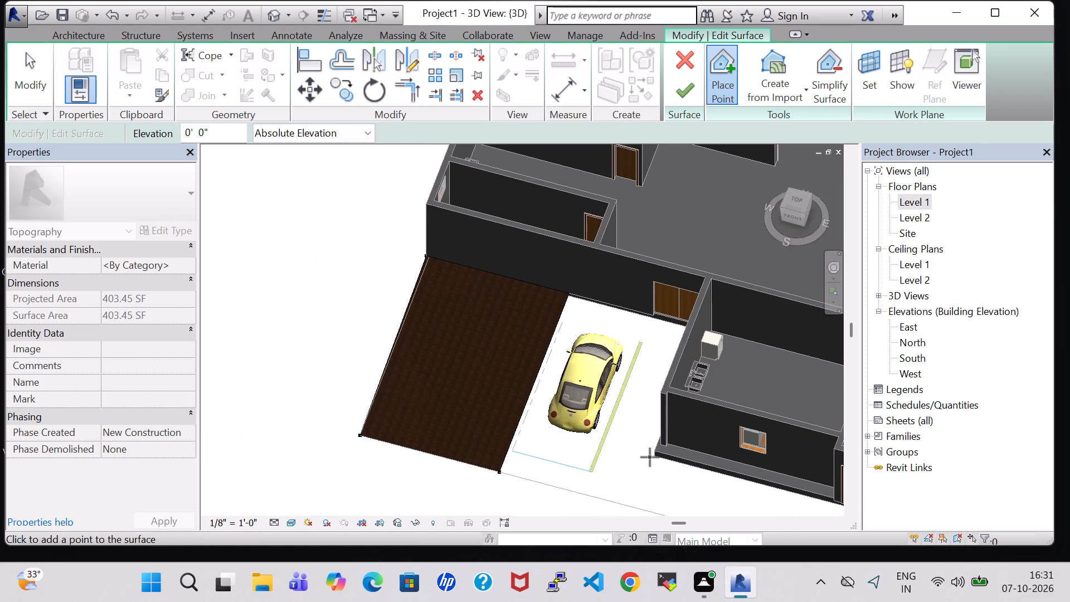
shift+middle_drag(491, 401, 586, 409)
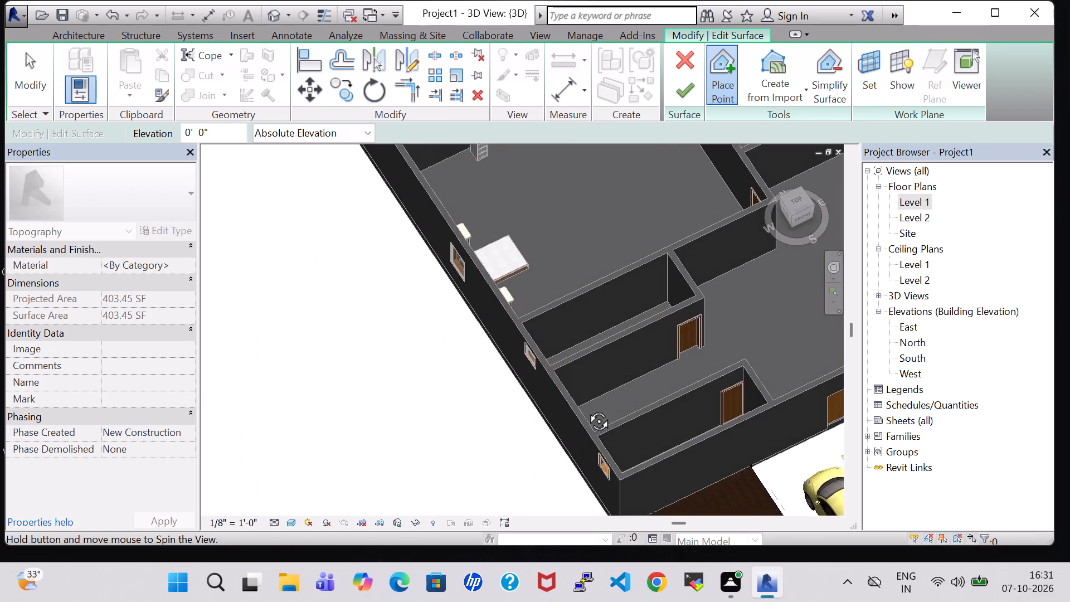
shift+middle_drag(586, 409, 583, 407)
middle_drag(617, 391, 387, 272)
scroll(611, 386, up, 1)
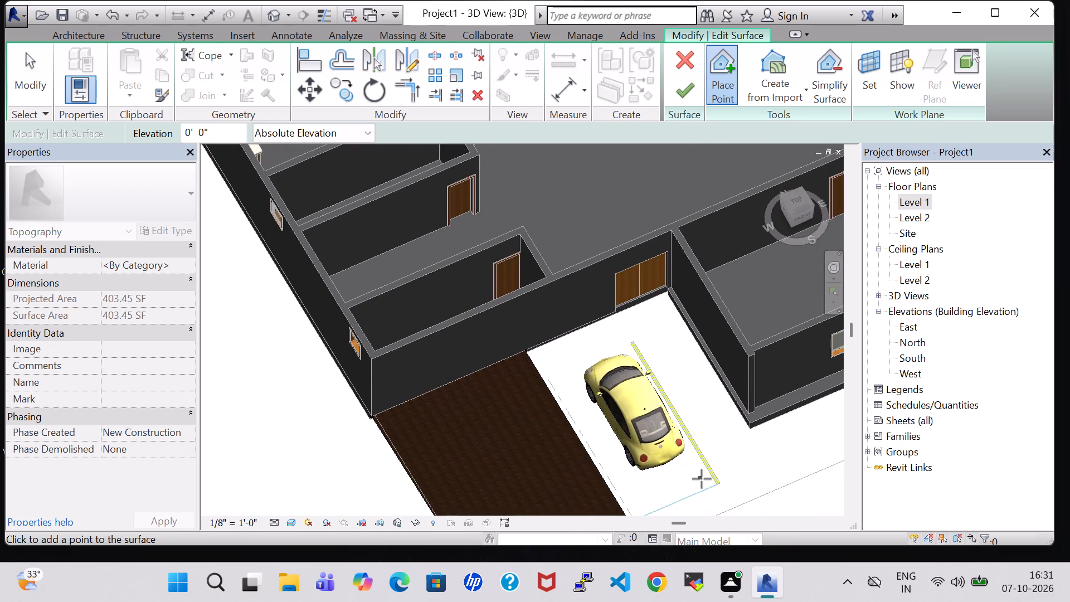
shift+middle_drag(702, 479, 666, 434)
Undo a trial surface point at the KITCHEN's outer corner and finish the four-point toposurface west of the car.
click(620, 381)
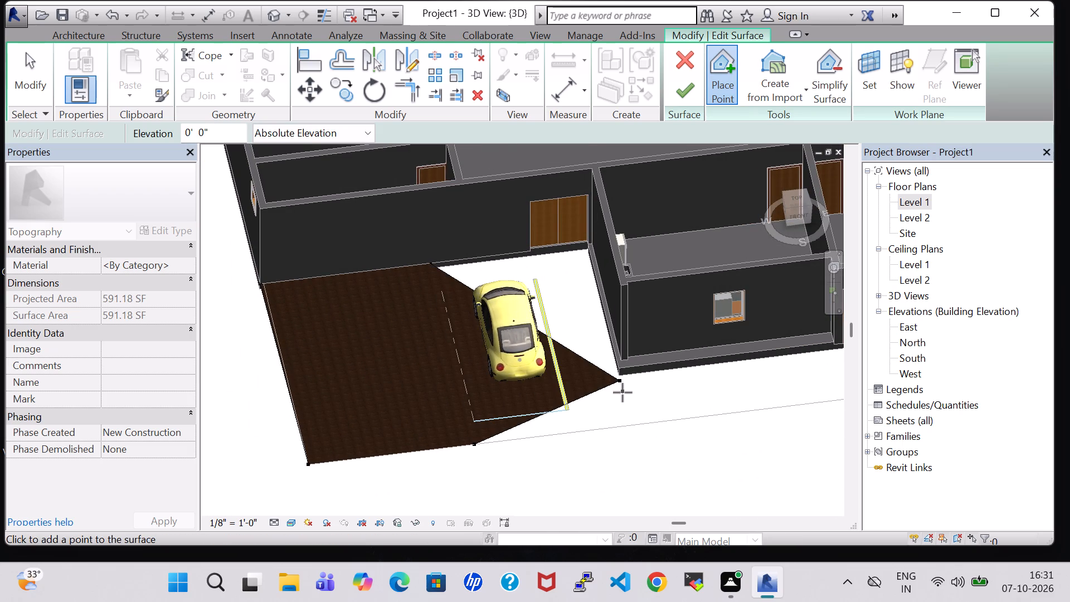
key(ctrl+z)
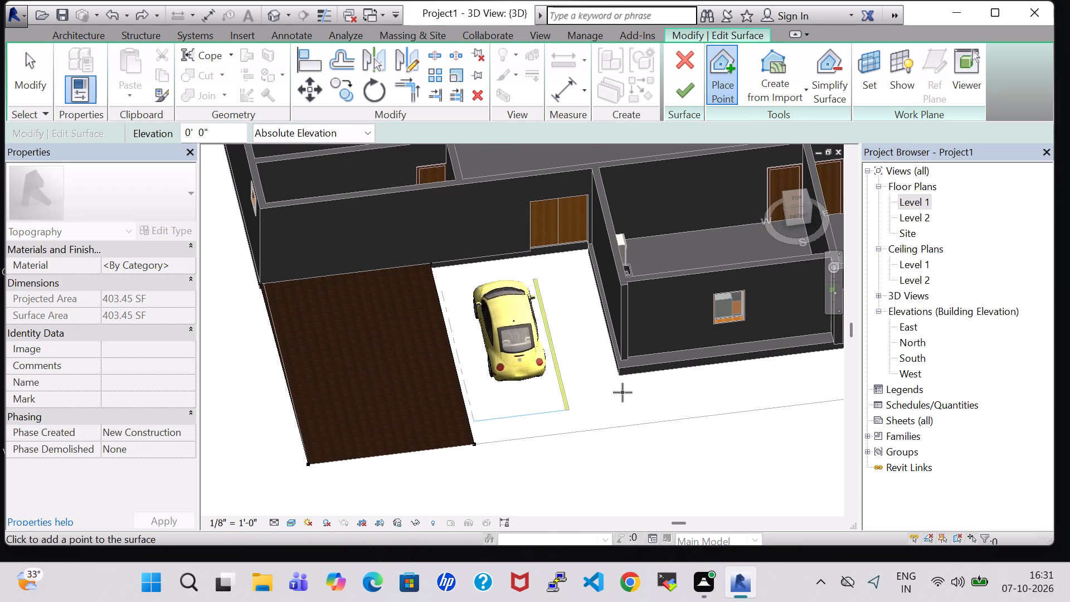
click(689, 91)
Start a second toposurface over the front lawn, about 303 SF, with four points from the KITCHEN's outer corner to the ATT-T/B's west wall.
click(405, 51)
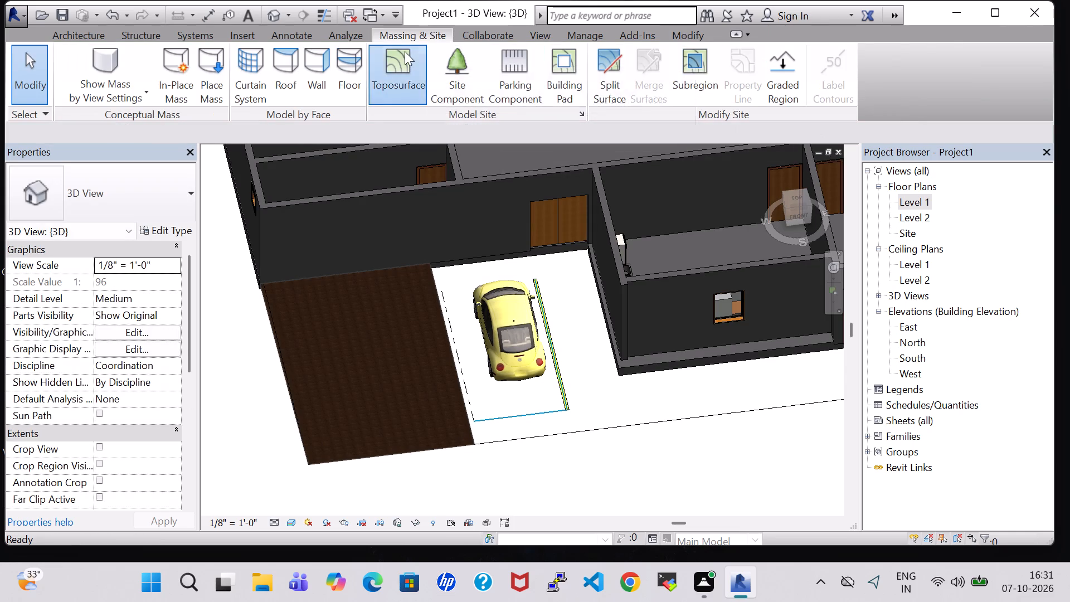
click(713, 57)
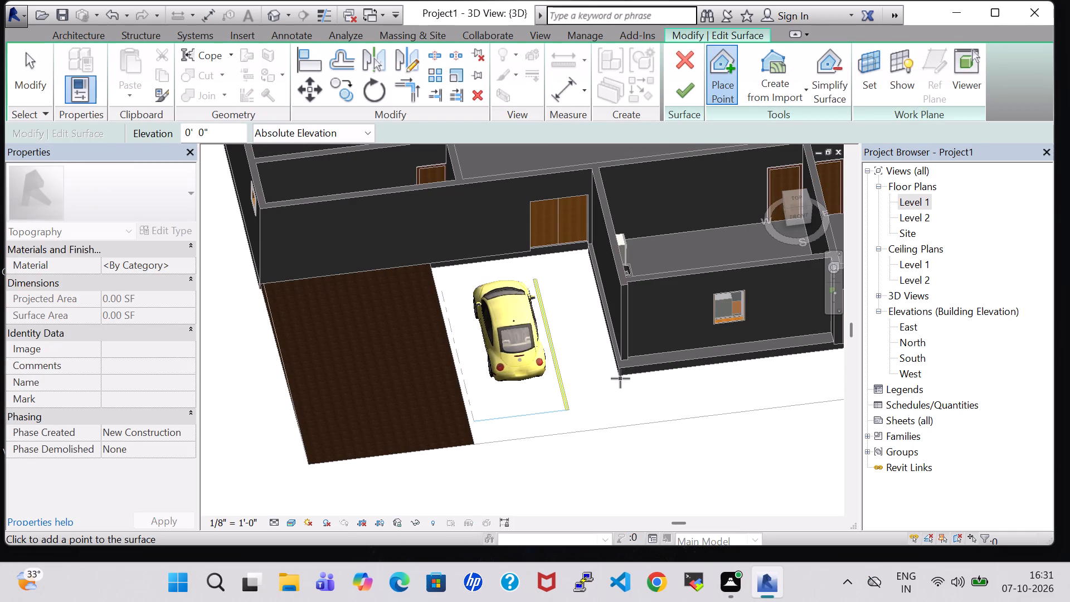
click(620, 378)
click(630, 428)
middle_drag(664, 428, 237, 426)
scroll(664, 428, up, 1)
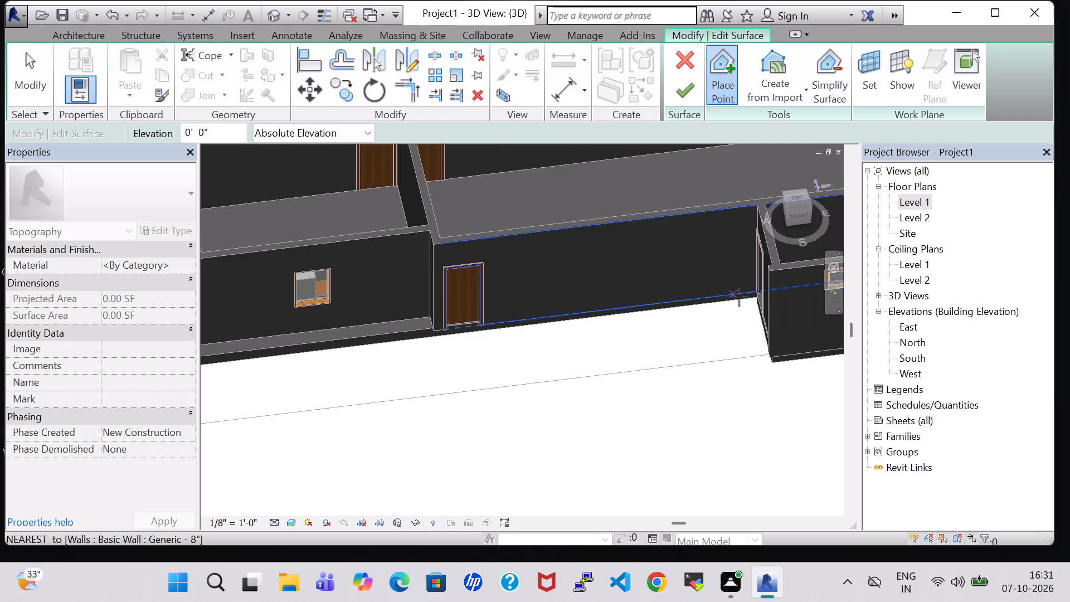
click(751, 299)
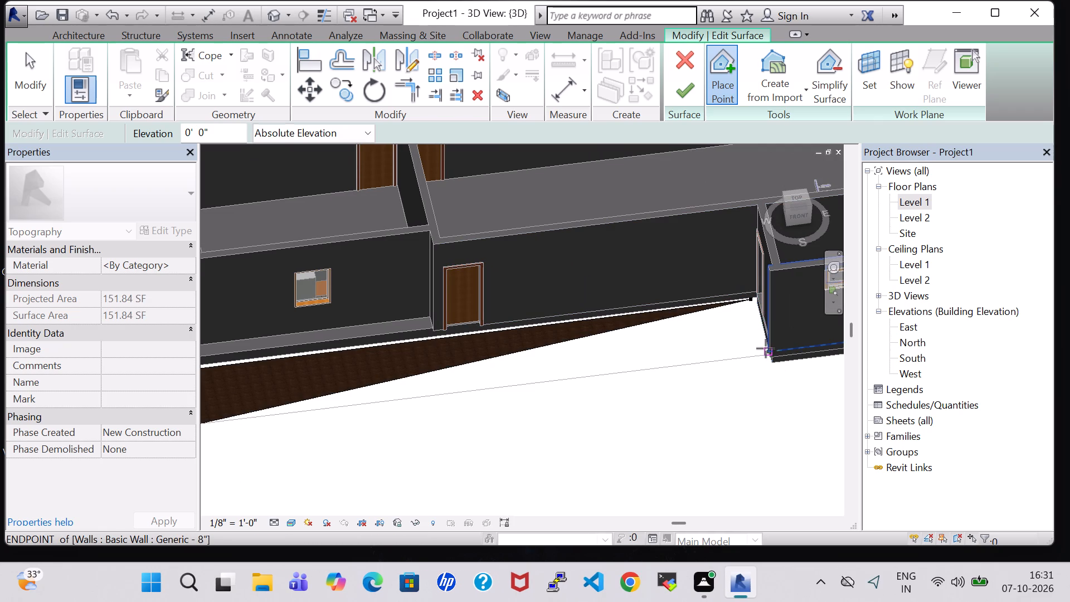
click(766, 348)
Add lawn surface points along the house wall's base from the ATT-T/B junction past the front door, reaching about 317 SF.
scroll(748, 301, up, 6)
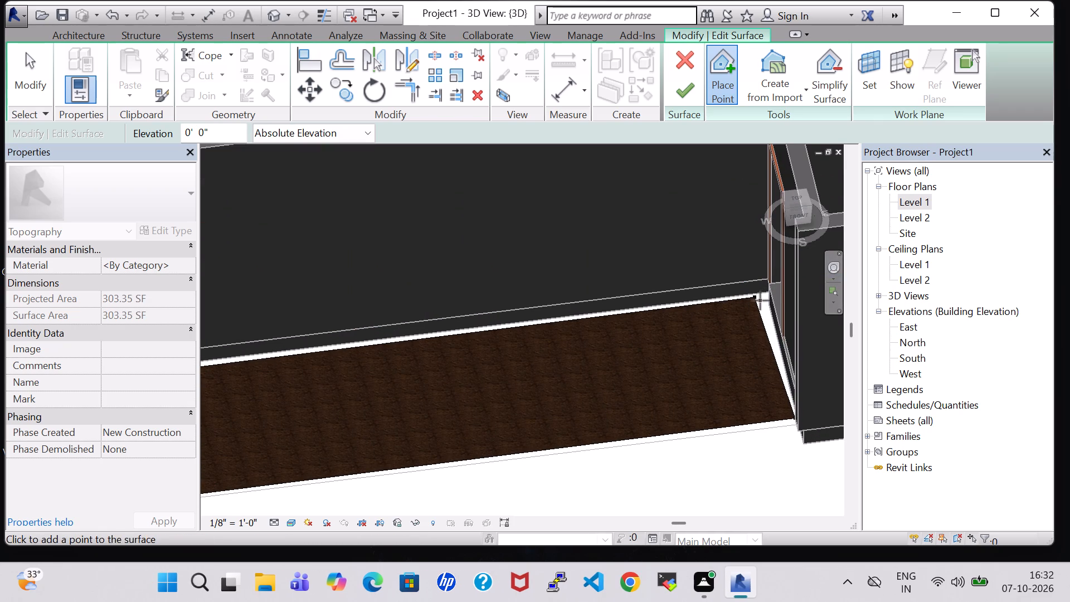
click(768, 297)
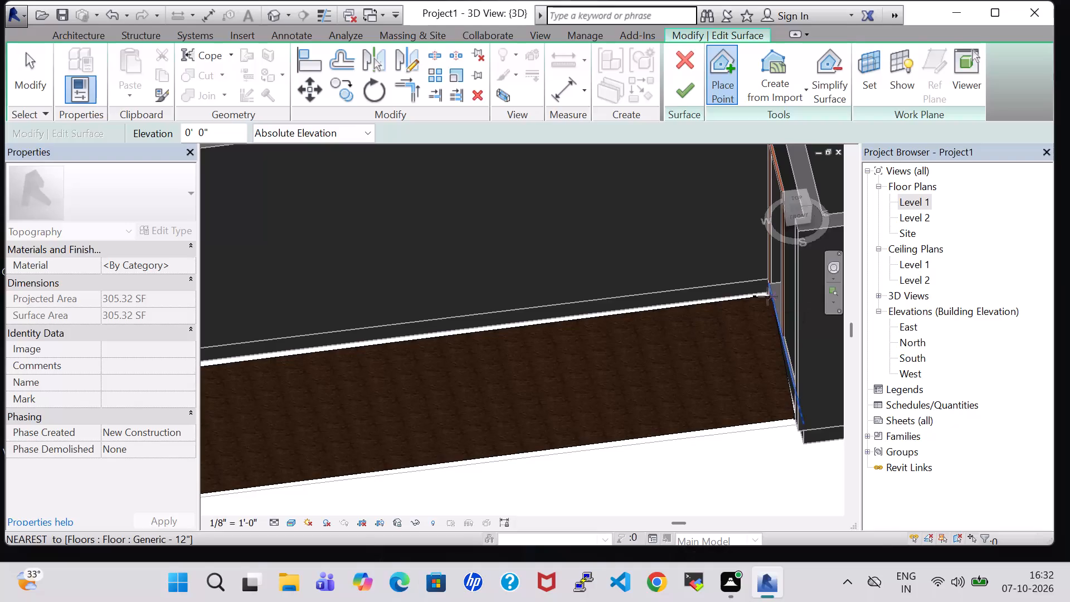
click(766, 293)
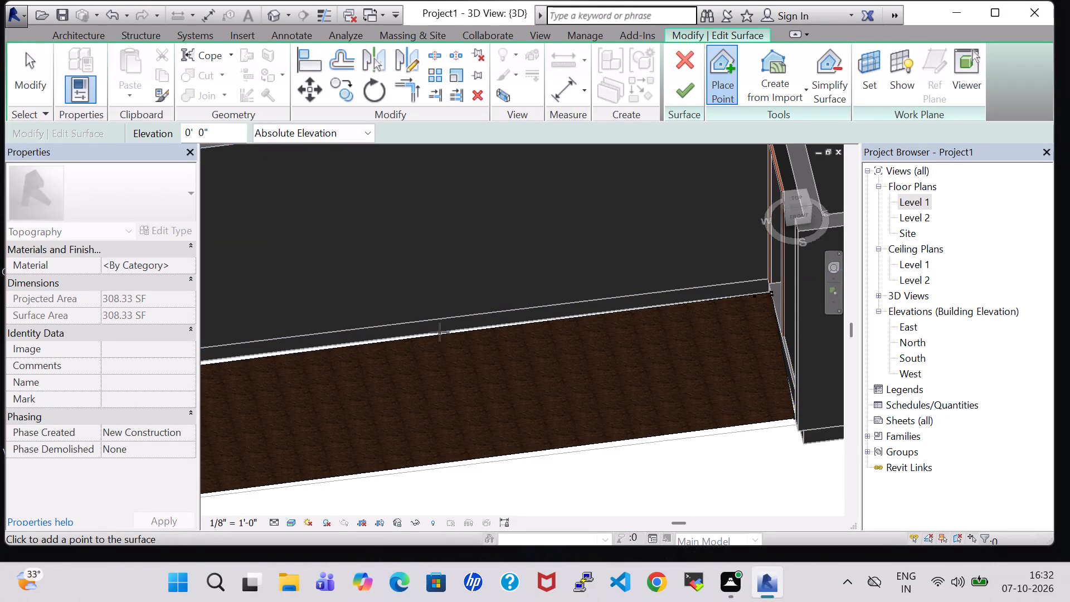
click(391, 338)
scroll(300, 360, up, 1)
middle_drag(300, 360, 771, 370)
scroll(726, 370, up, 1)
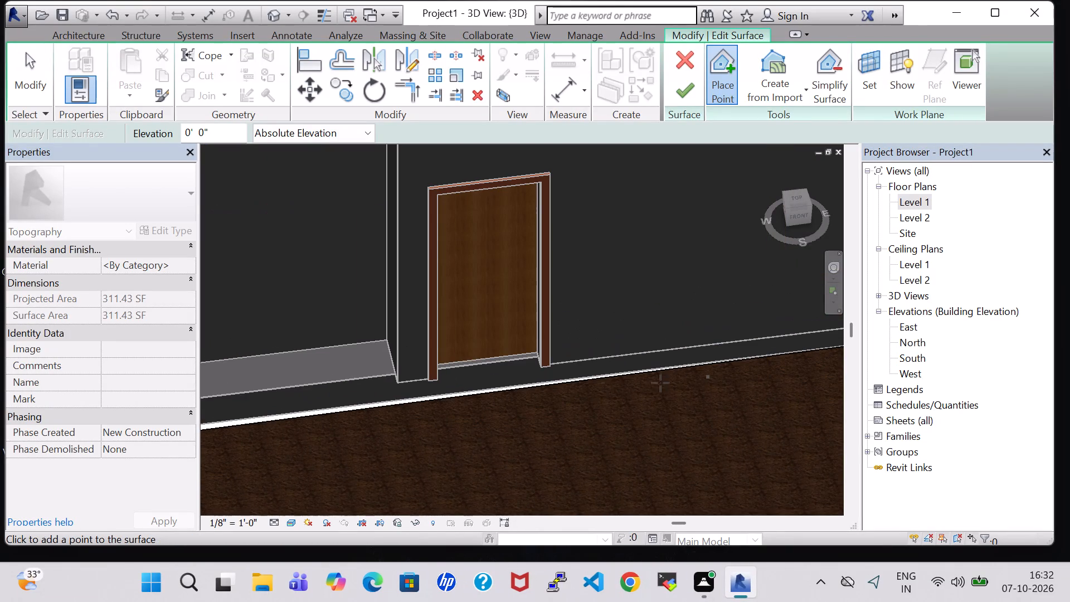
click(475, 391)
middle_drag(336, 410, 543, 372)
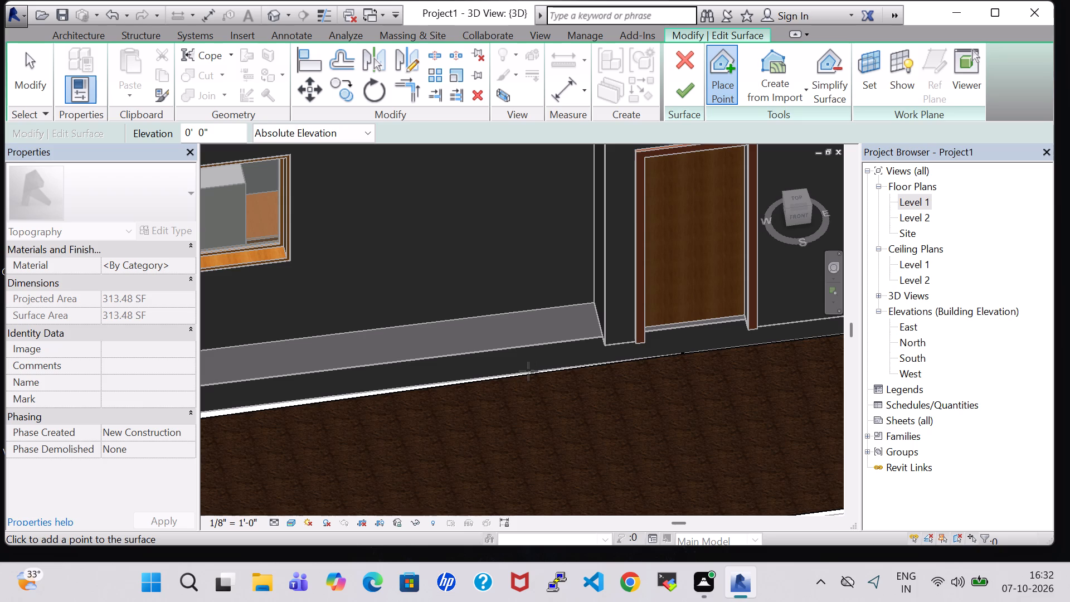
click(527, 372)
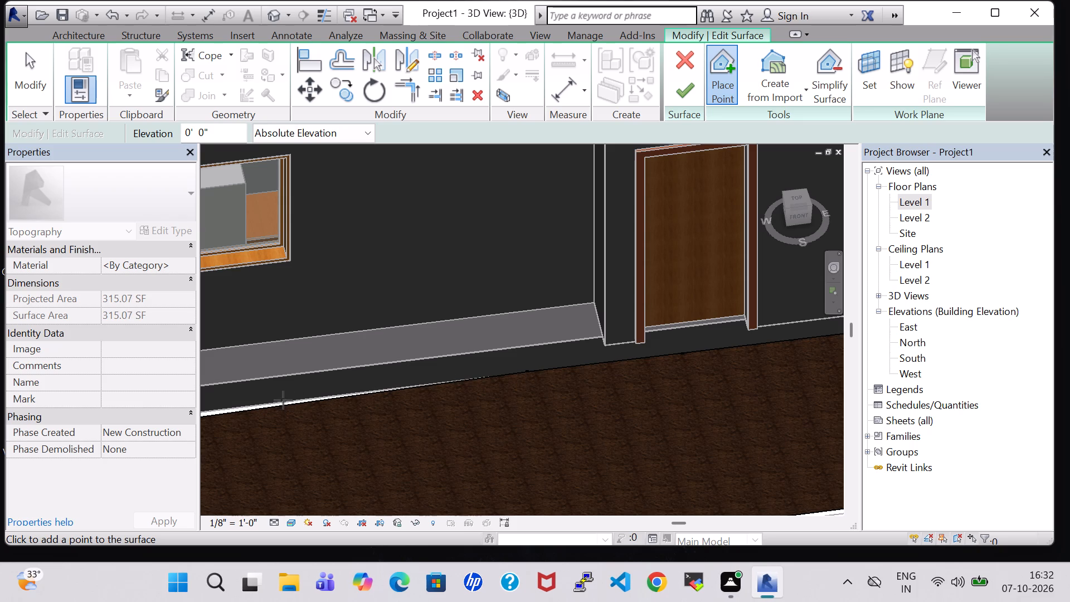
click(283, 400)
Add three lawn surface points at the floor edge by the KITCHEN's outer corner, bringing the surface to about 320 SF.
middle_drag(283, 400, 722, 397)
scroll(722, 397, up, 1)
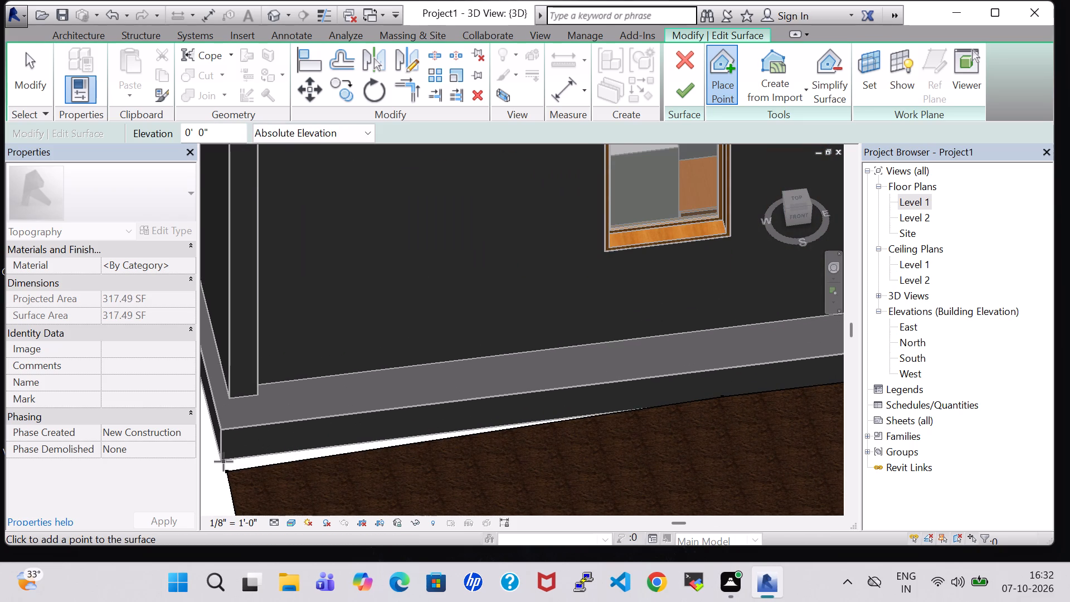
click(223, 462)
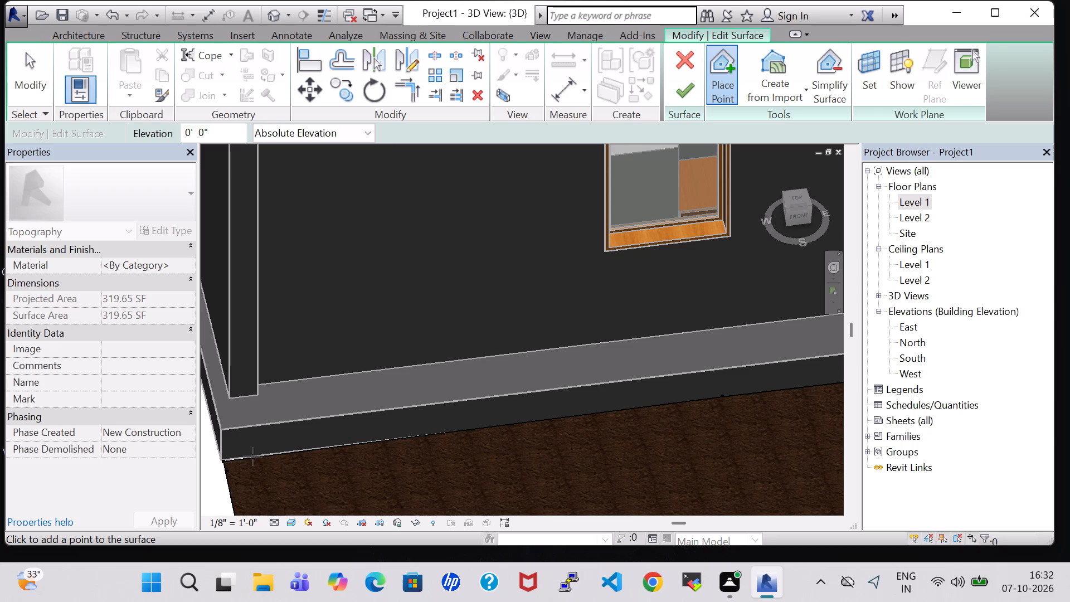
click(253, 457)
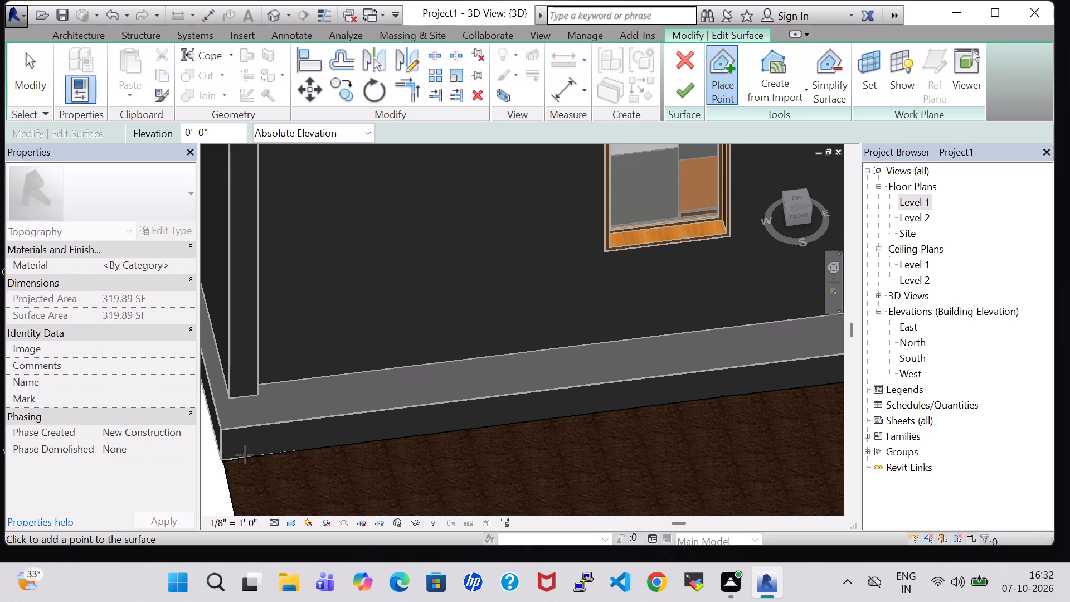
click(245, 455)
Close the remaining gap along the wall toward the ATT-T/B junction with three more surface points, reaching about 322 SF.
scroll(307, 460, down, 8)
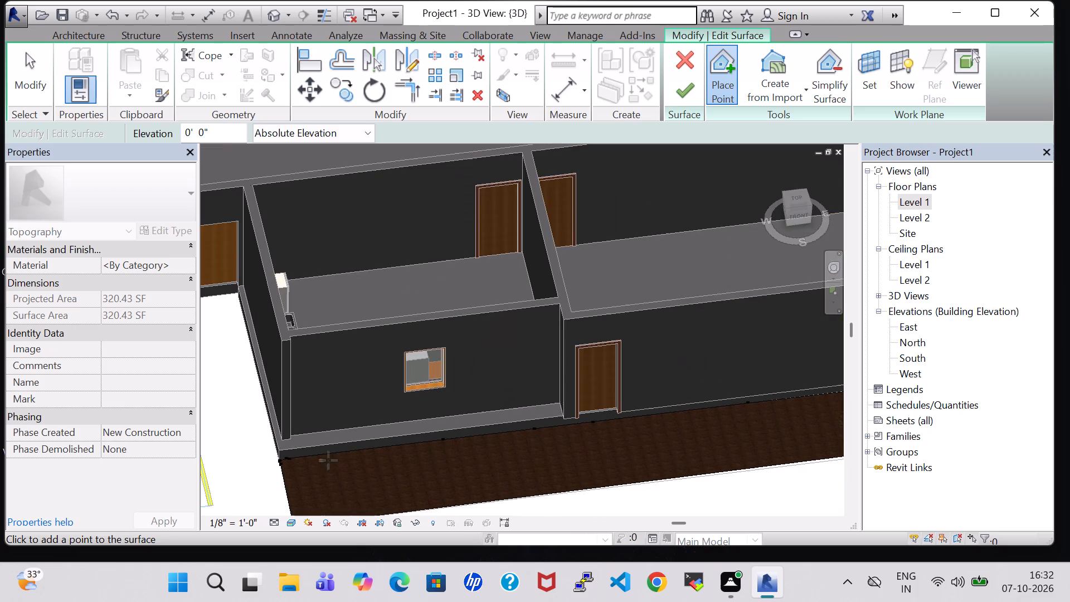
middle_drag(406, 462, 302, 389)
scroll(610, 389, up, 2)
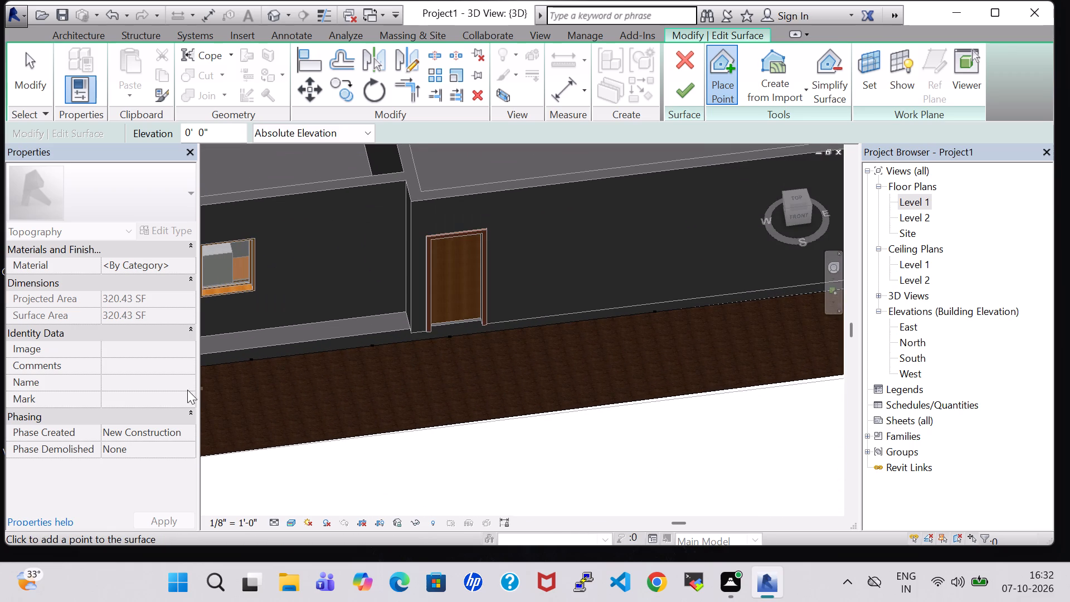
middle_drag(768, 368, 124, 400)
scroll(768, 368, up, 1)
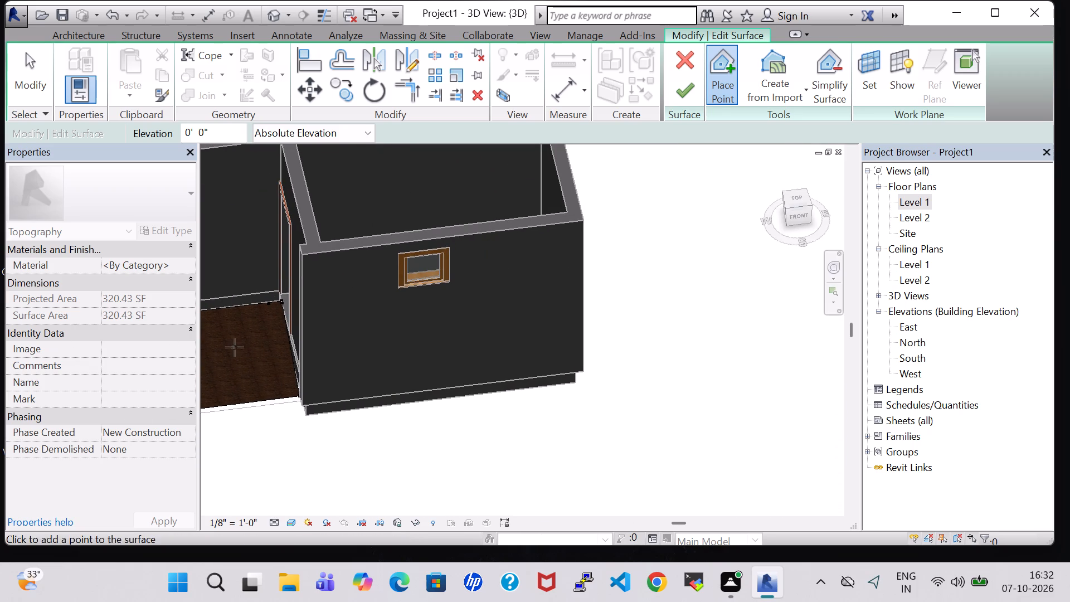
middle_drag(235, 347, 733, 478)
scroll(732, 478, up, 6)
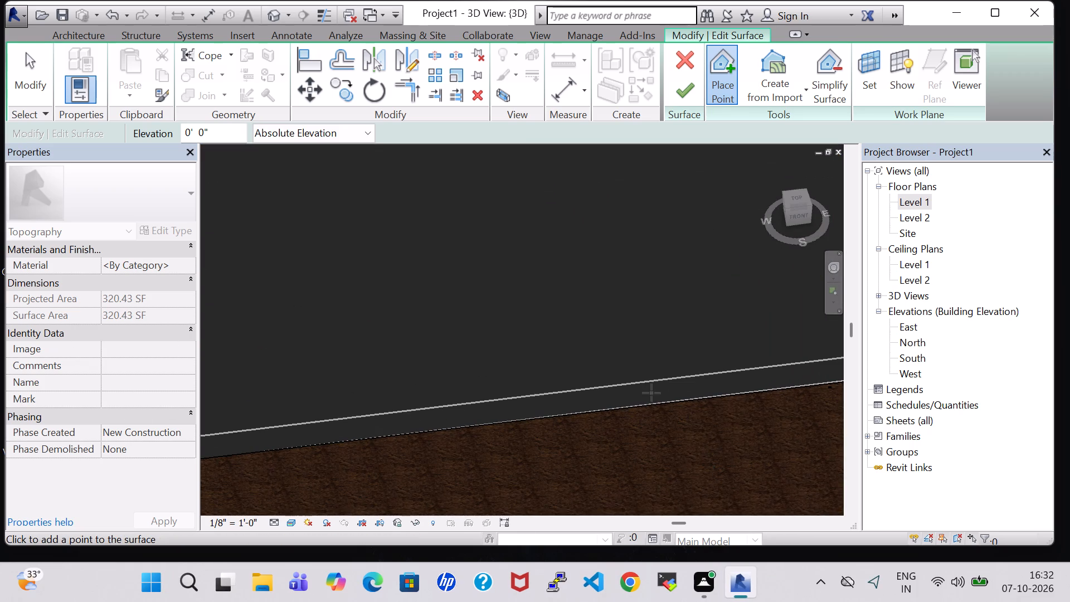
click(649, 404)
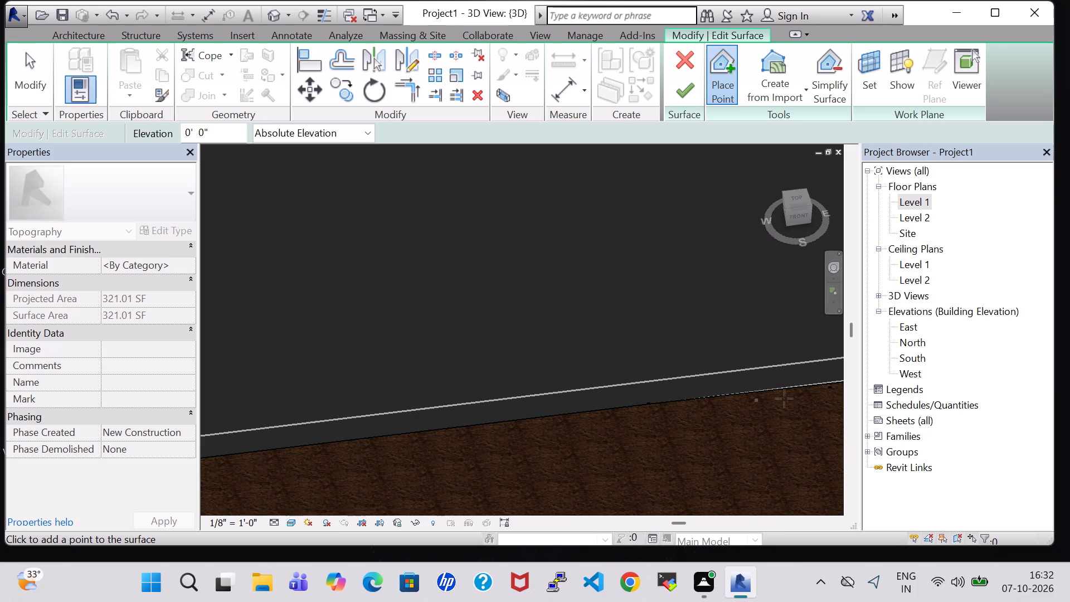
scroll(779, 397, up, 1)
middle_drag(779, 397, 512, 438)
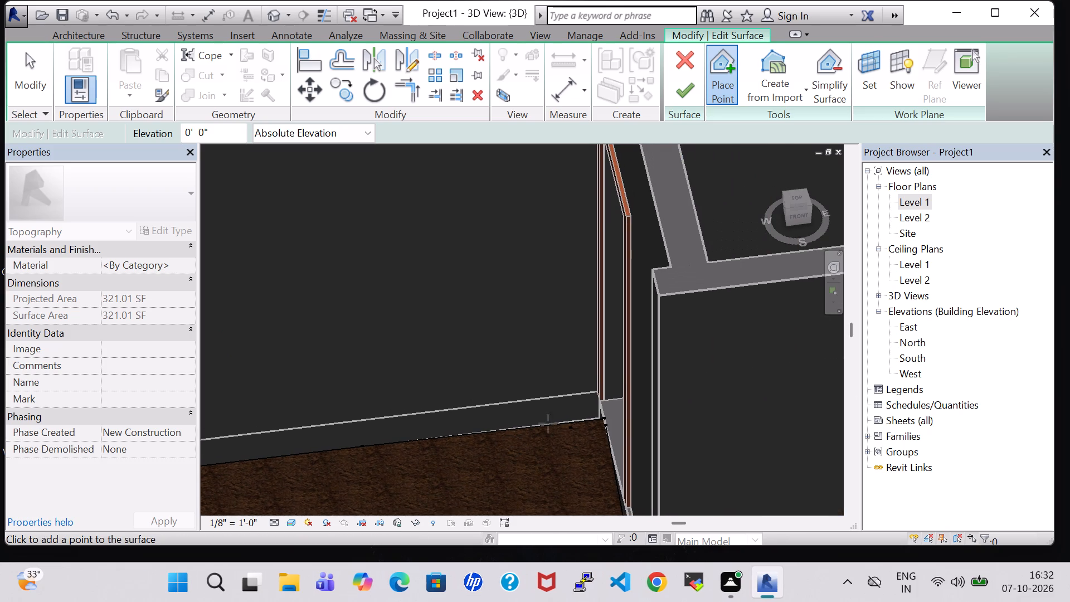
click(585, 420)
click(600, 415)
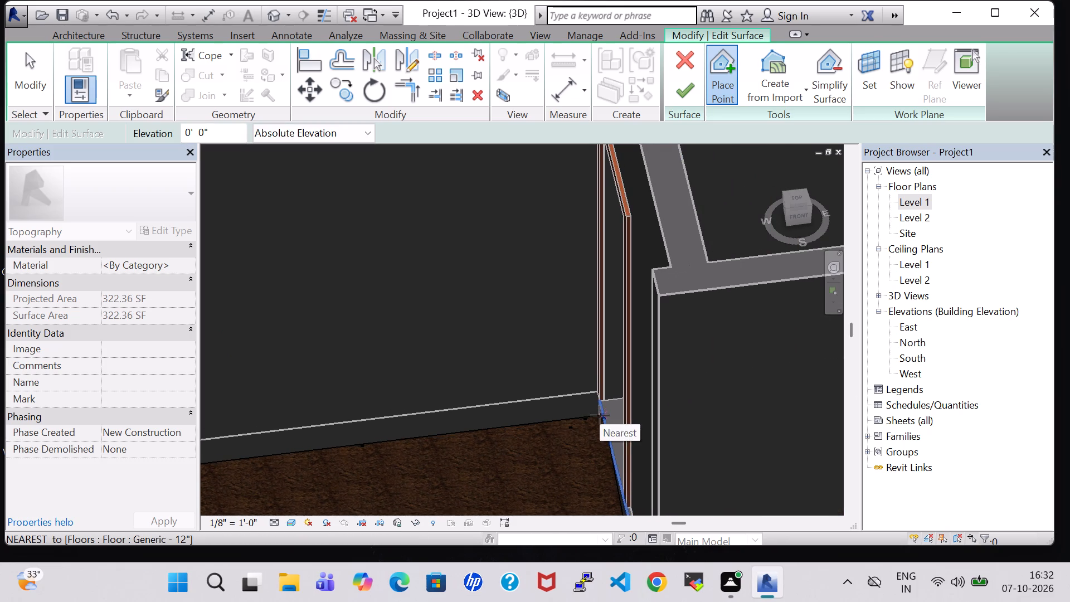
Examine the front lawn surface's fit along the whole house front and beside the parking space.
scroll(581, 430, down, 7)
middle_drag(538, 457, 703, 219)
scroll(591, 292, down, 2)
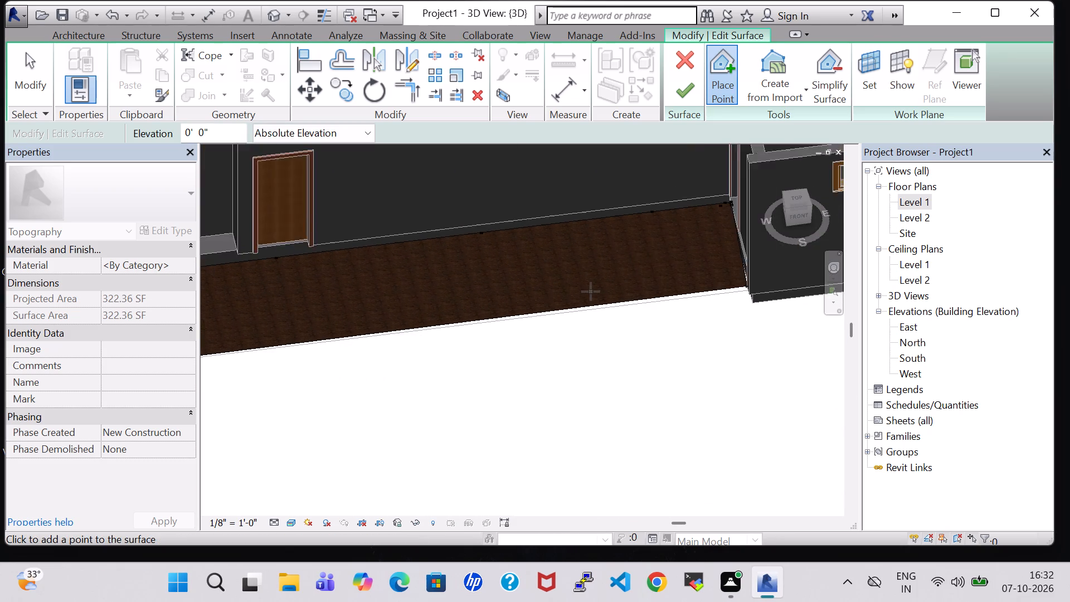
scroll(591, 292, down, 2)
middle_drag(386, 341, 673, 336)
scroll(531, 371, down, 3)
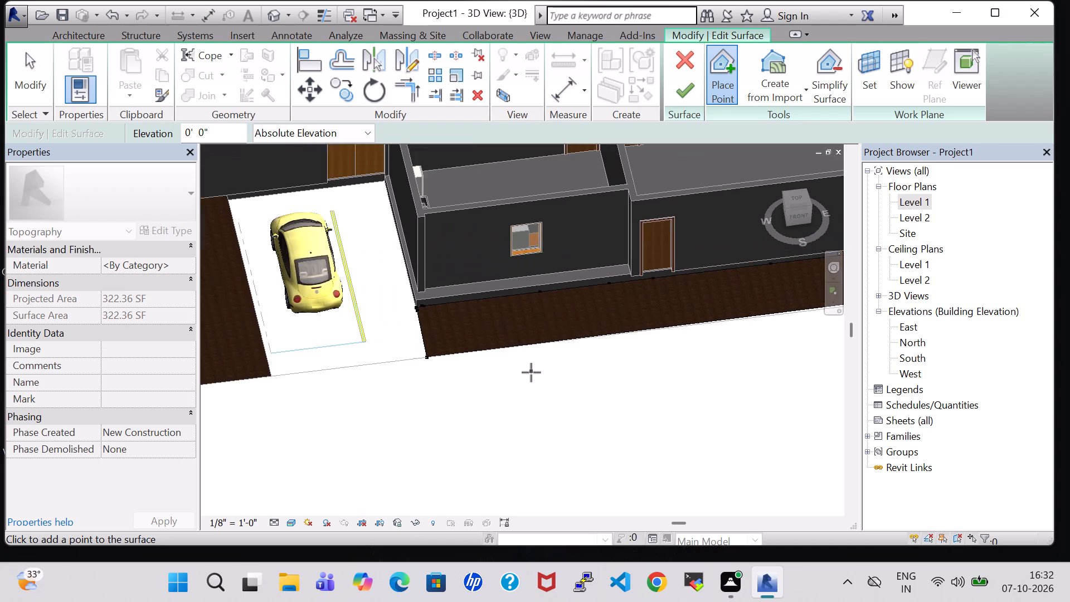
scroll(531, 372, down, 2)
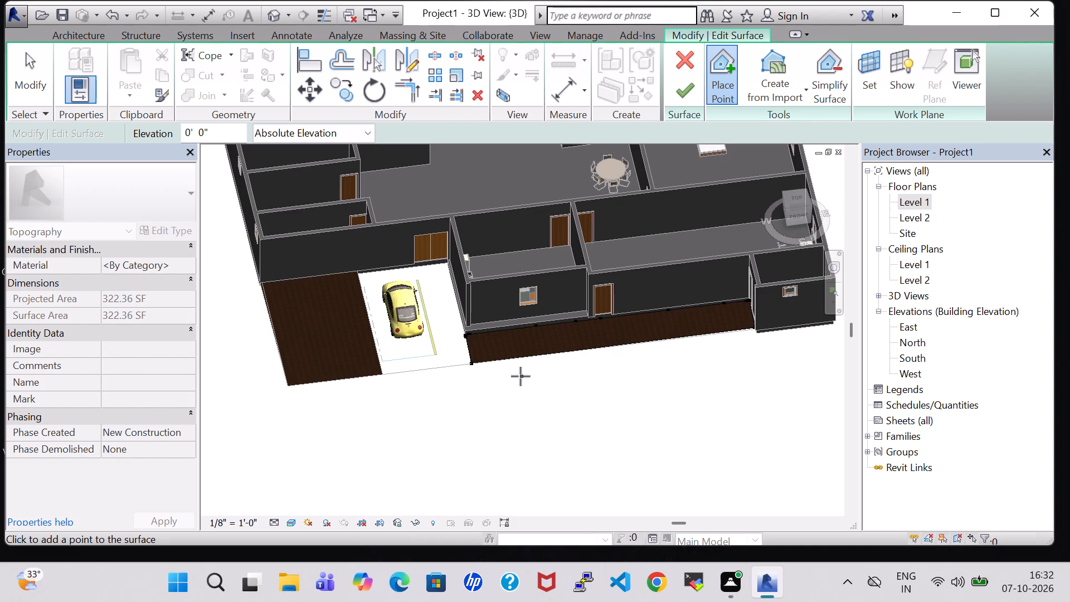
Save the project as Project11 in the Desktop's work folder, accepting that the in-progress surface edits are left out.
click(61, 17)
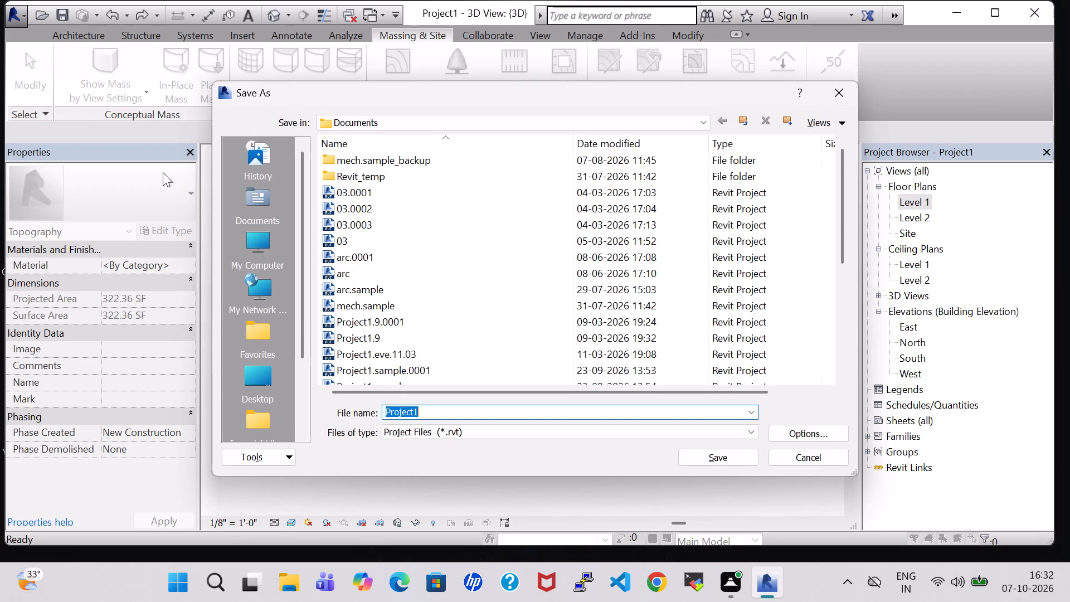
scroll(331, 357, down, 13)
click(434, 410)
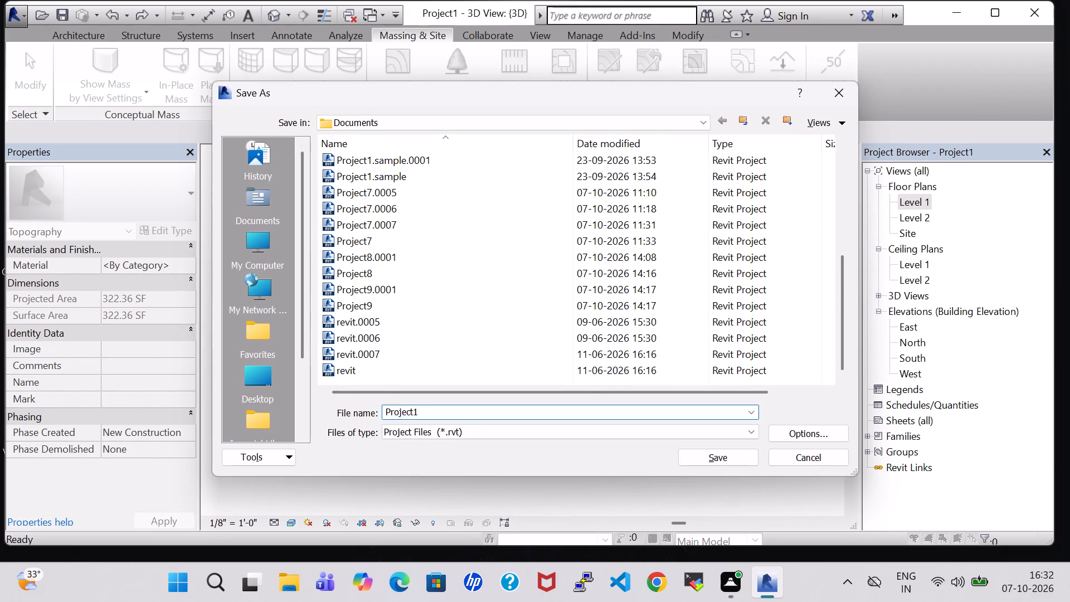
scroll(244, 398, down, 5)
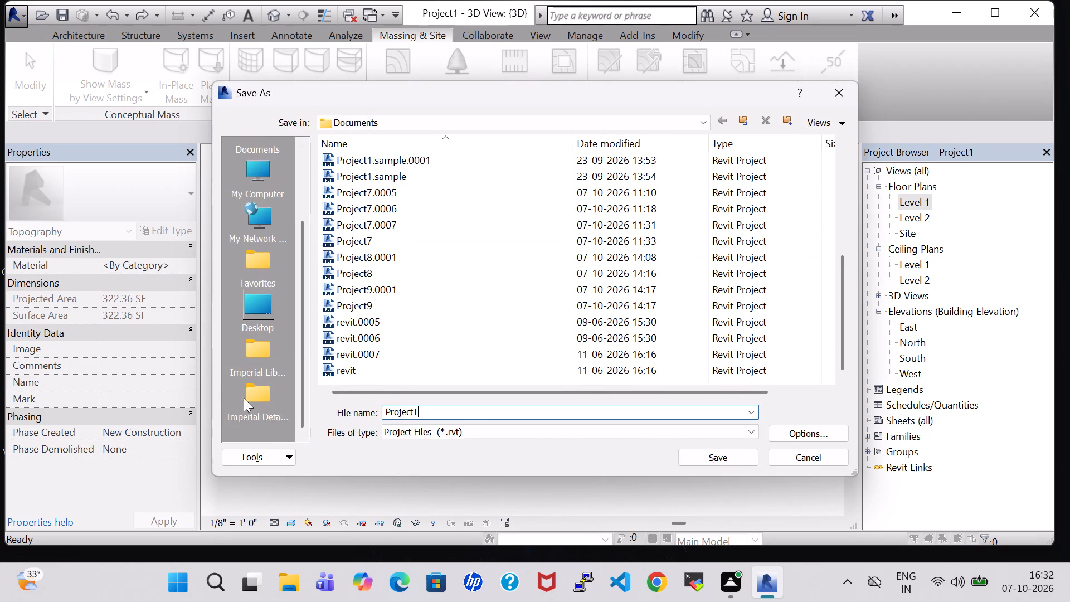
scroll(244, 398, down, 12)
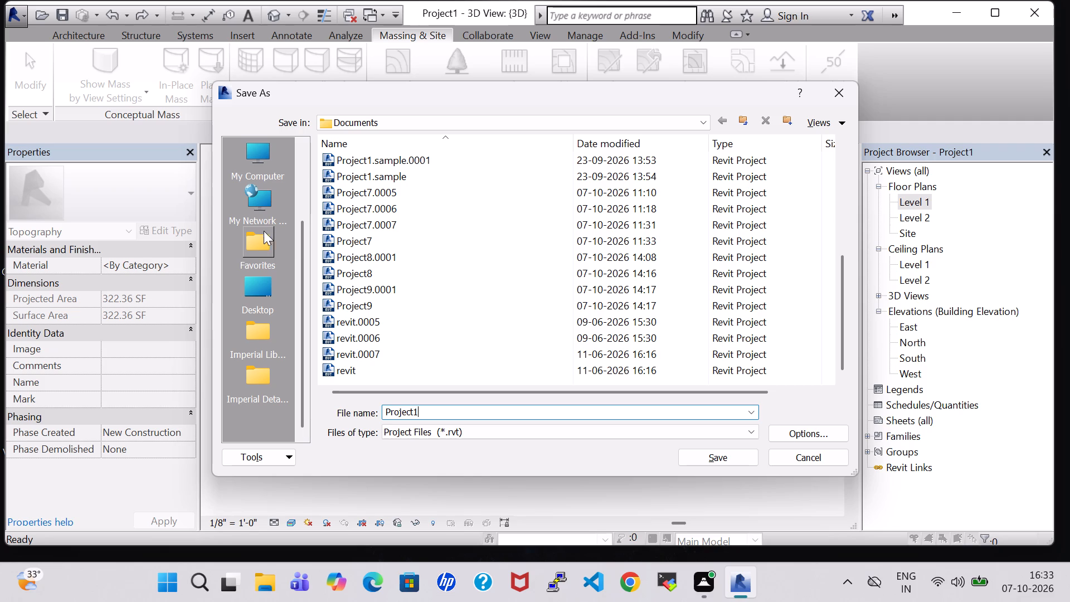
scroll(255, 370, down, 2)
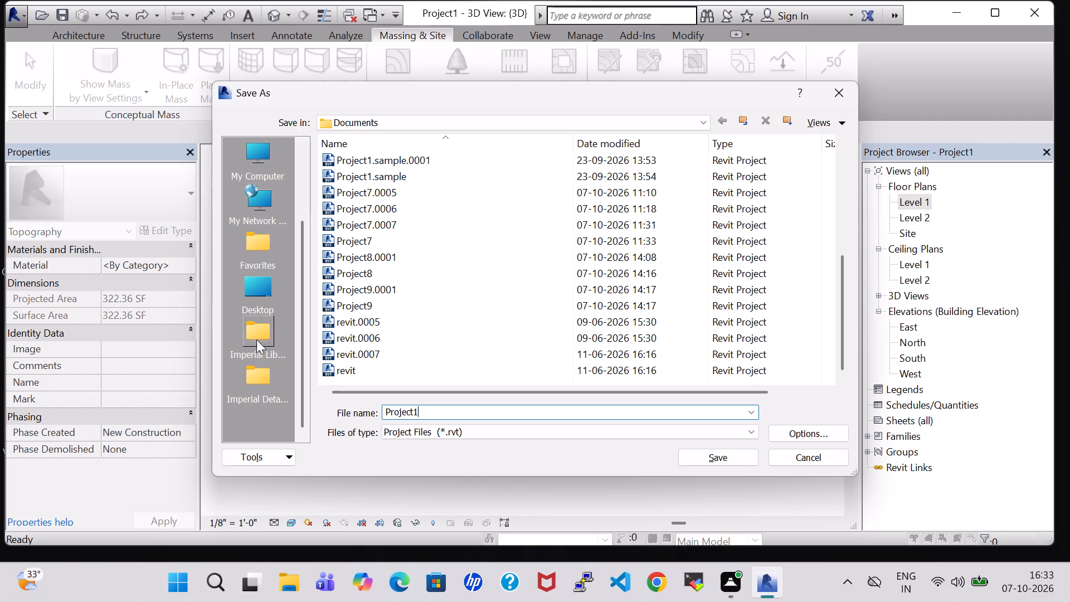
double_click(262, 289)
scroll(391, 289, down, 4)
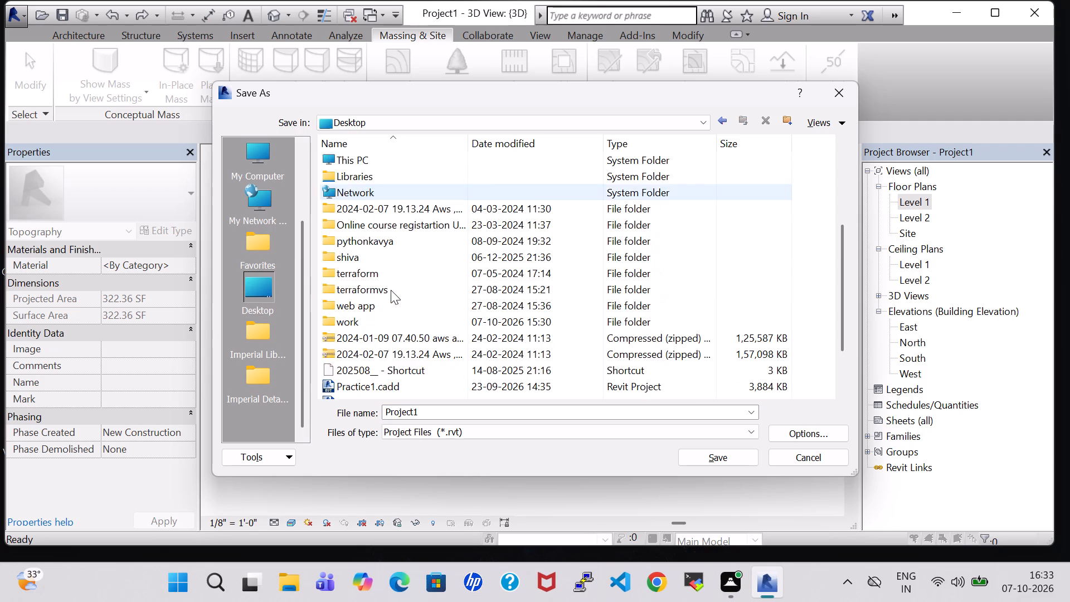
scroll(391, 290, down, 3)
double_click(371, 259)
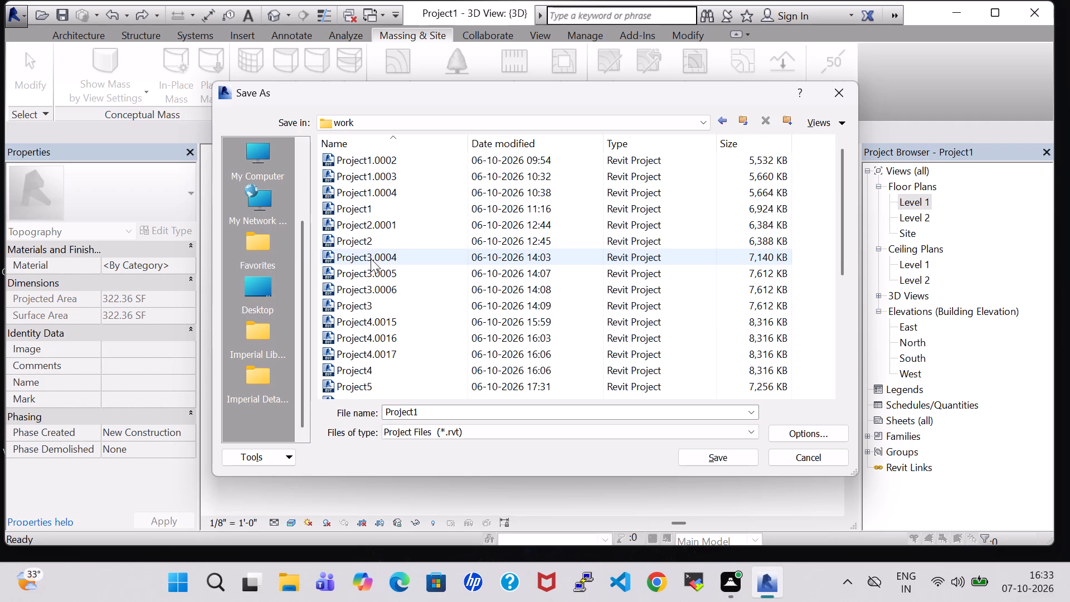
scroll(395, 309, down, 5)
click(435, 412)
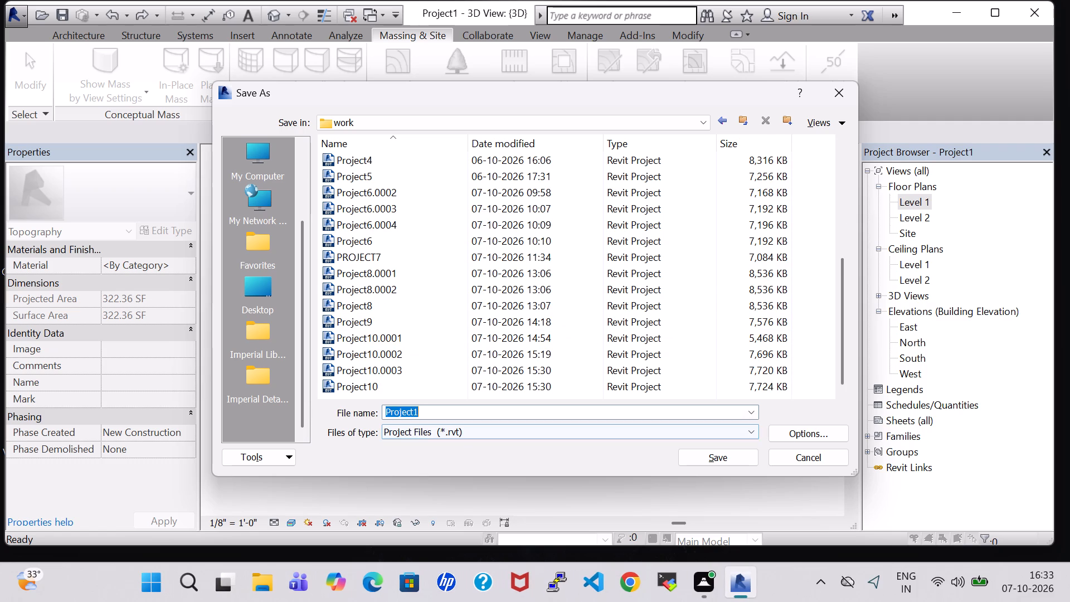
click(435, 412)
key(1)
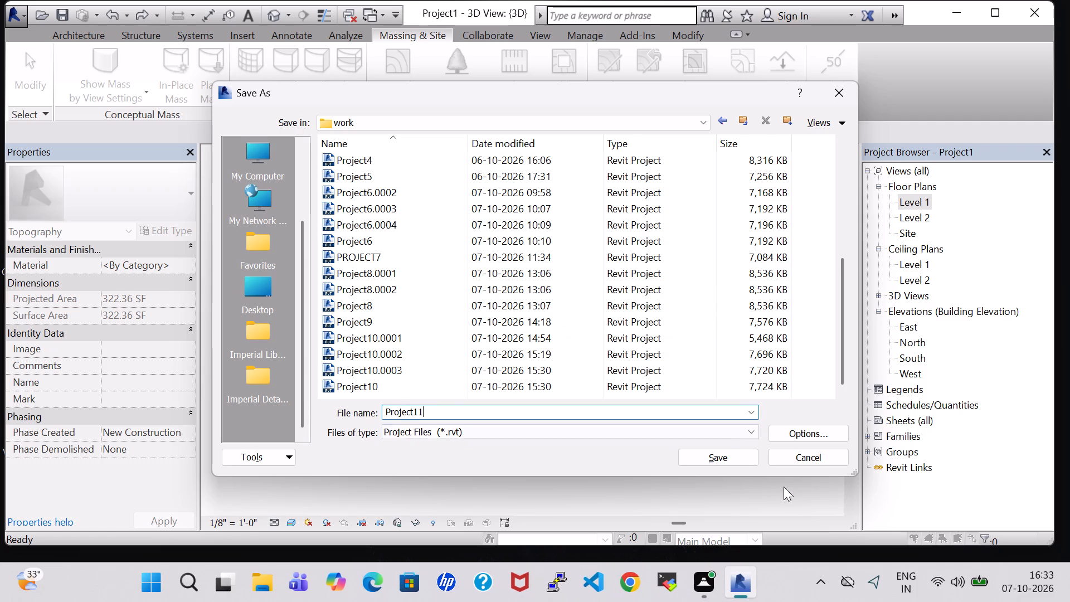
click(731, 463)
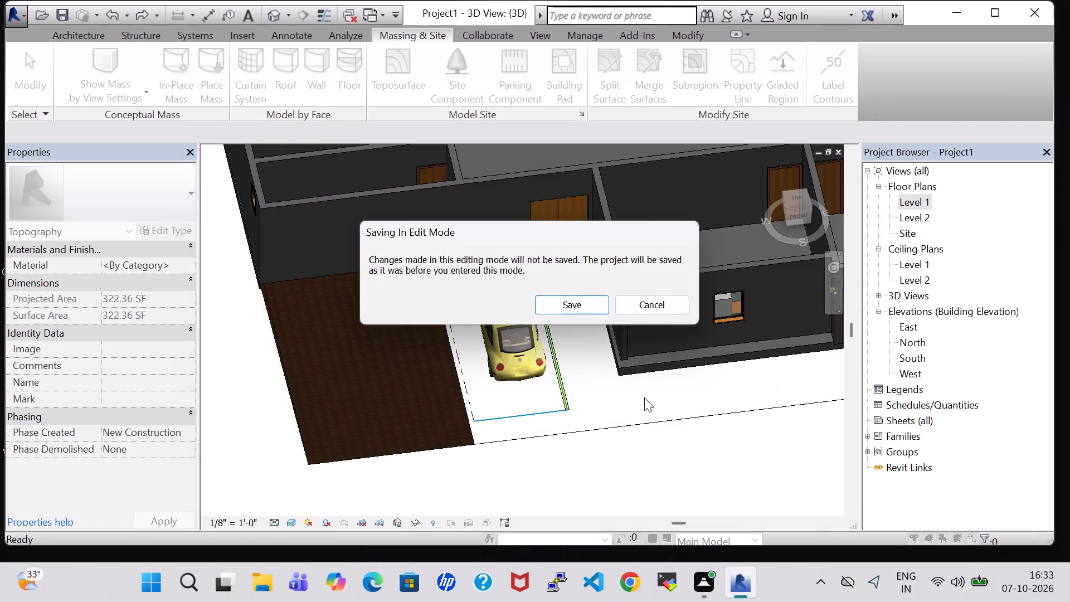
click(575, 302)
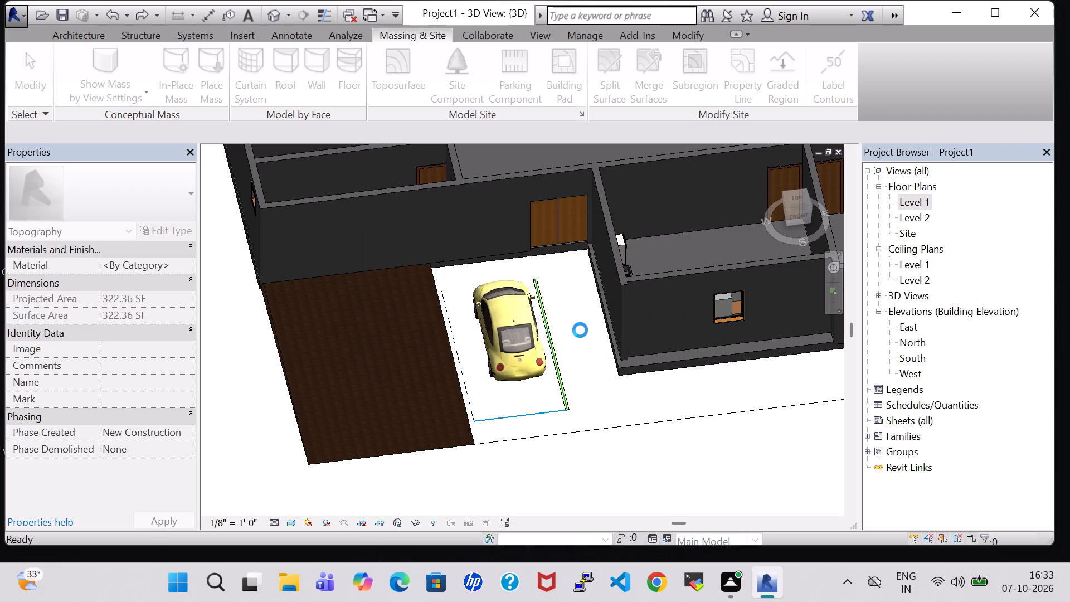
Examine the house, lawn strip and parking-side ground from above in the 3D view.
scroll(580, 330, down, 6)
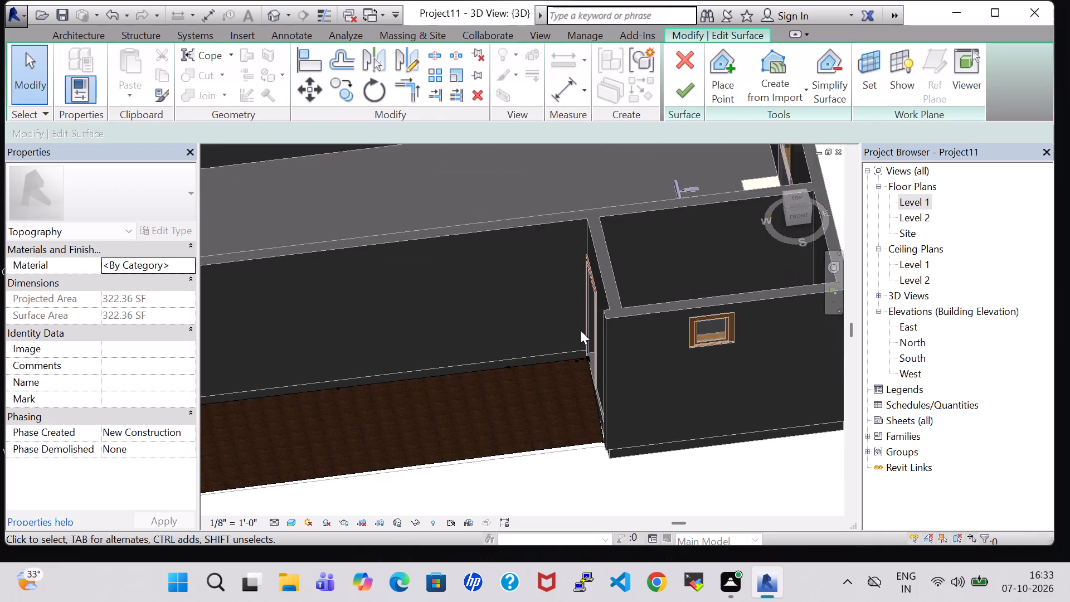
scroll(580, 330, down, 13)
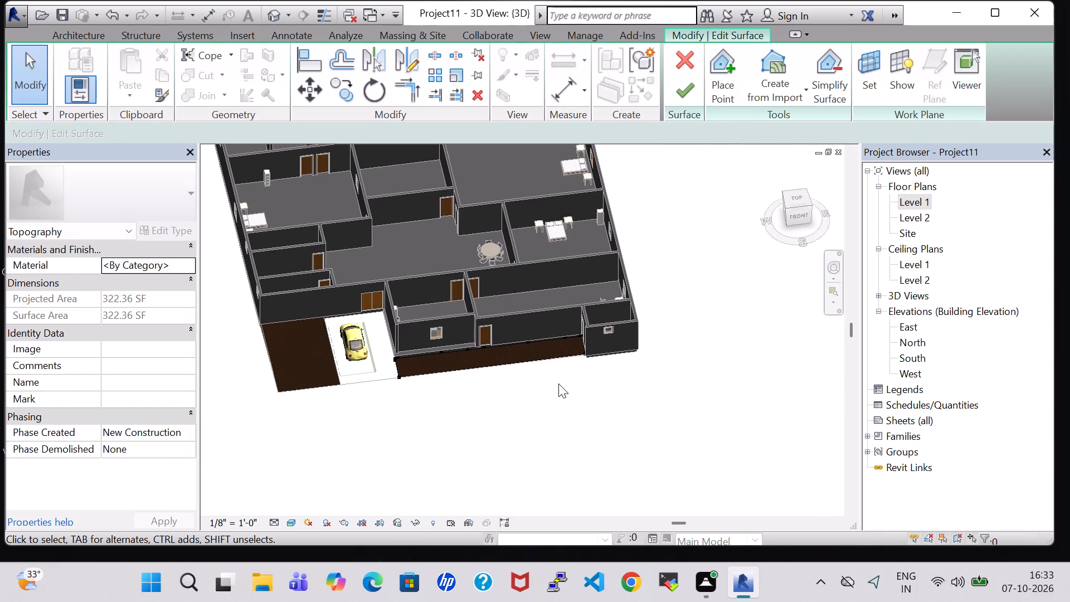
scroll(222, 285, up, 1)
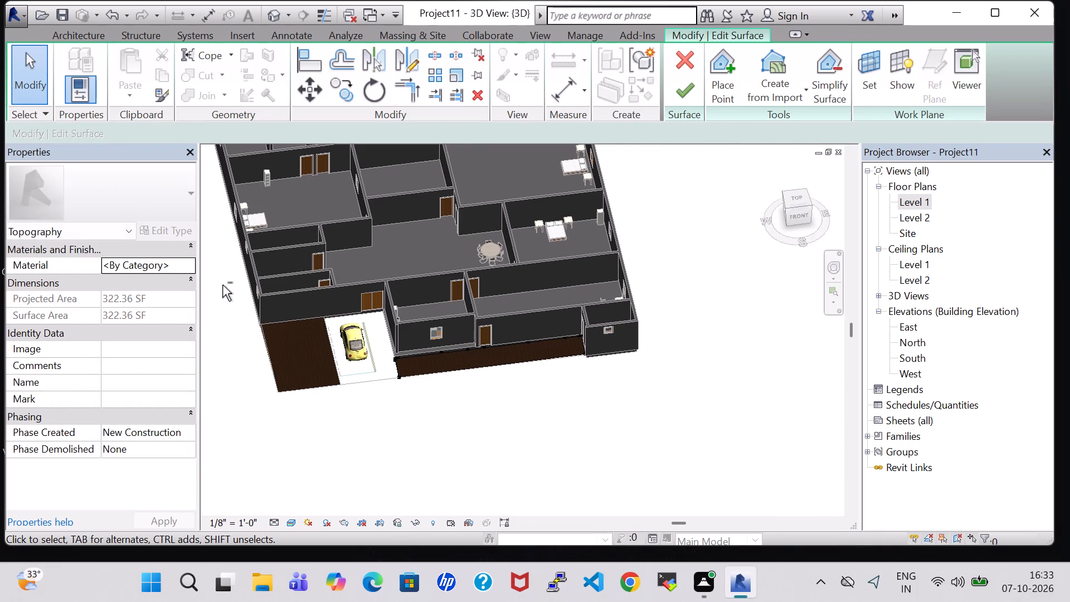
shift+middle_drag(222, 285, 390, 365)
shift+scroll(390, 365, up, 1)
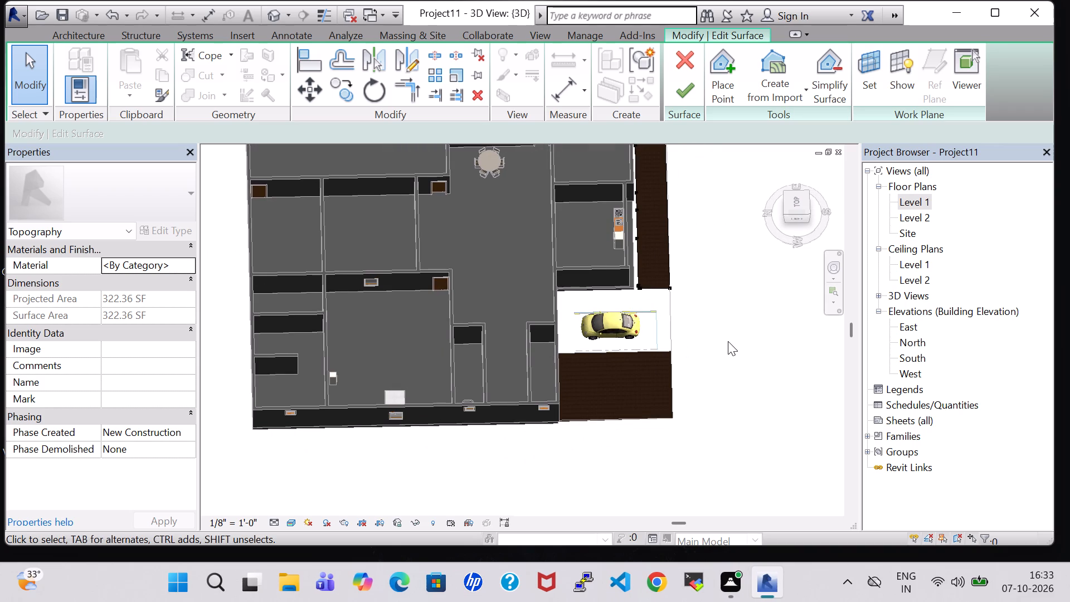
scroll(728, 341, up, 1)
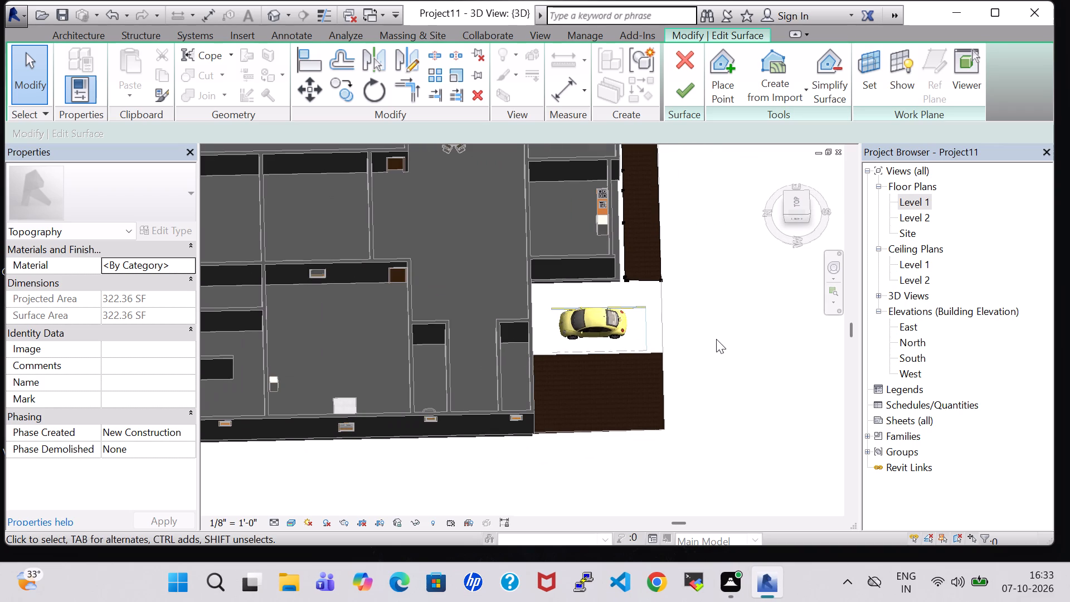
Finish the surface edit of the front lawn toposurface.
scroll(546, 363, up, 4)
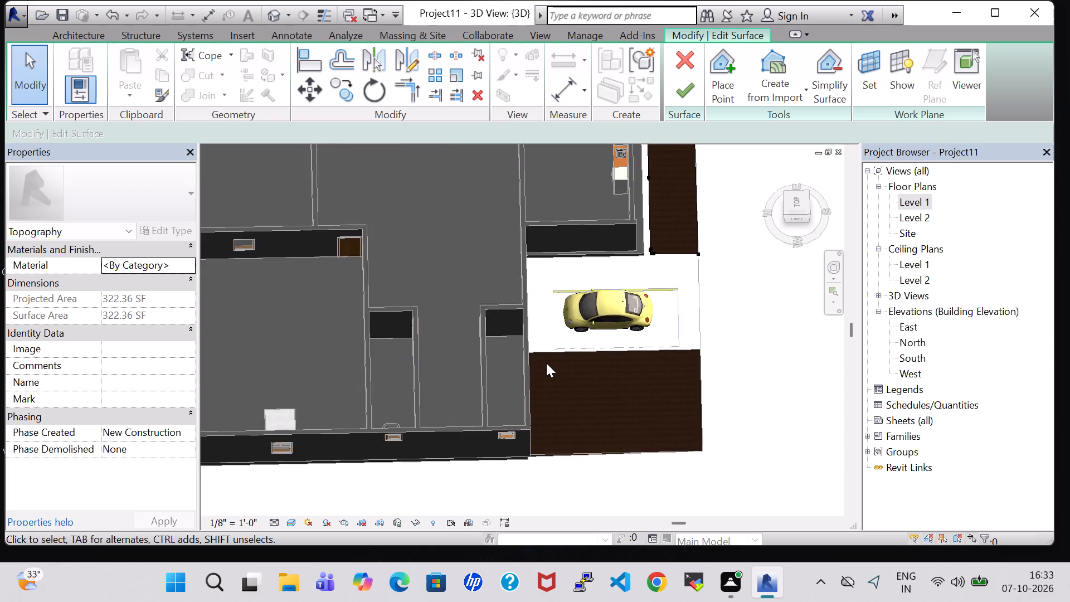
scroll(546, 363, up, 2)
scroll(473, 486, up, 1)
middle_drag(473, 486, 484, 352)
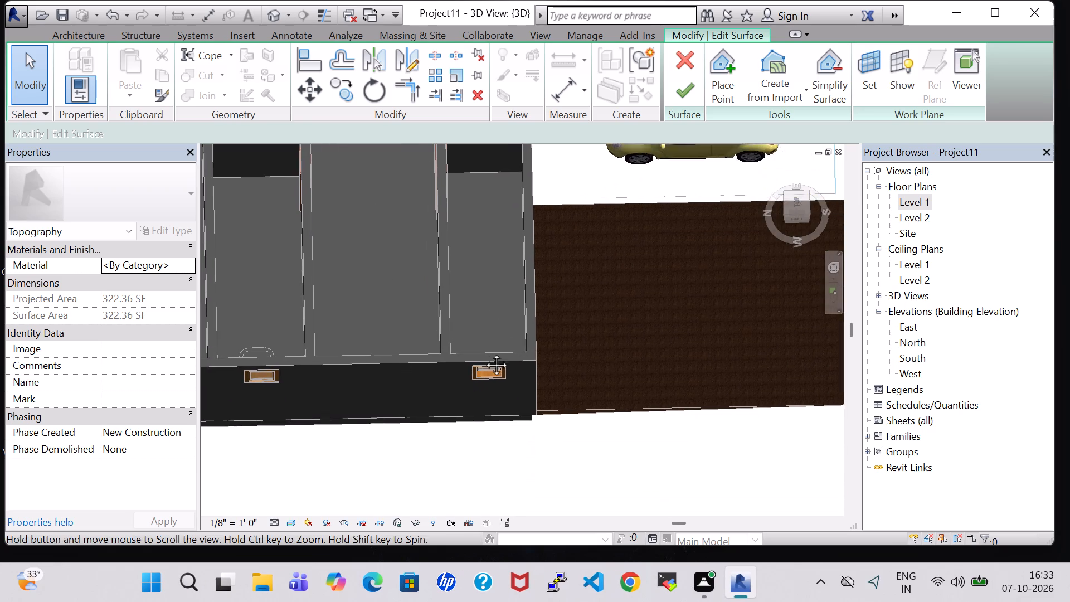
middle_drag(484, 352, 484, 346)
scroll(503, 368, up, 7)
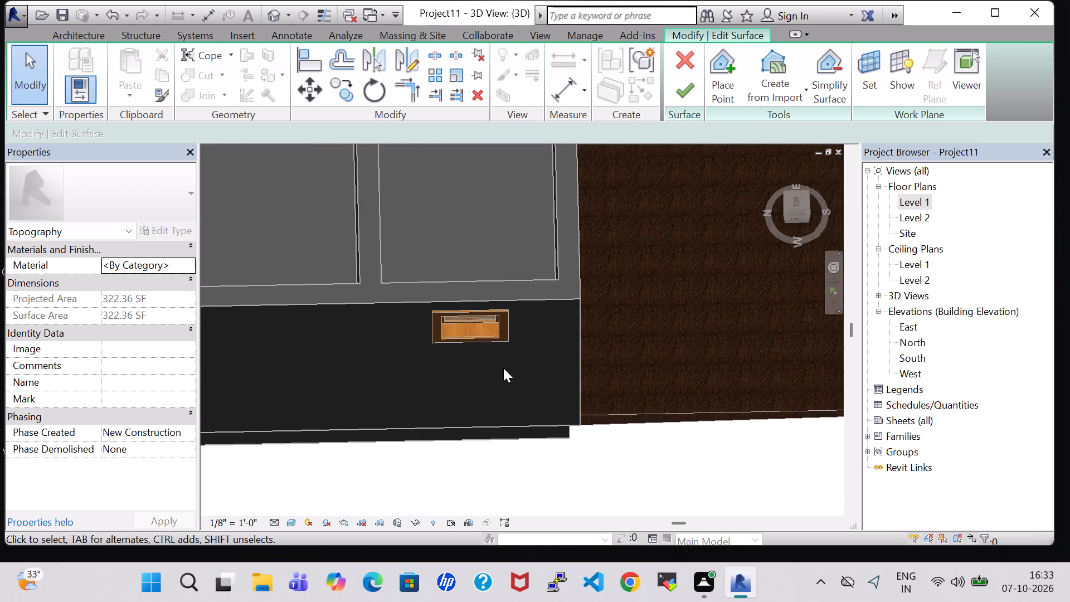
click(461, 327)
click(461, 317)
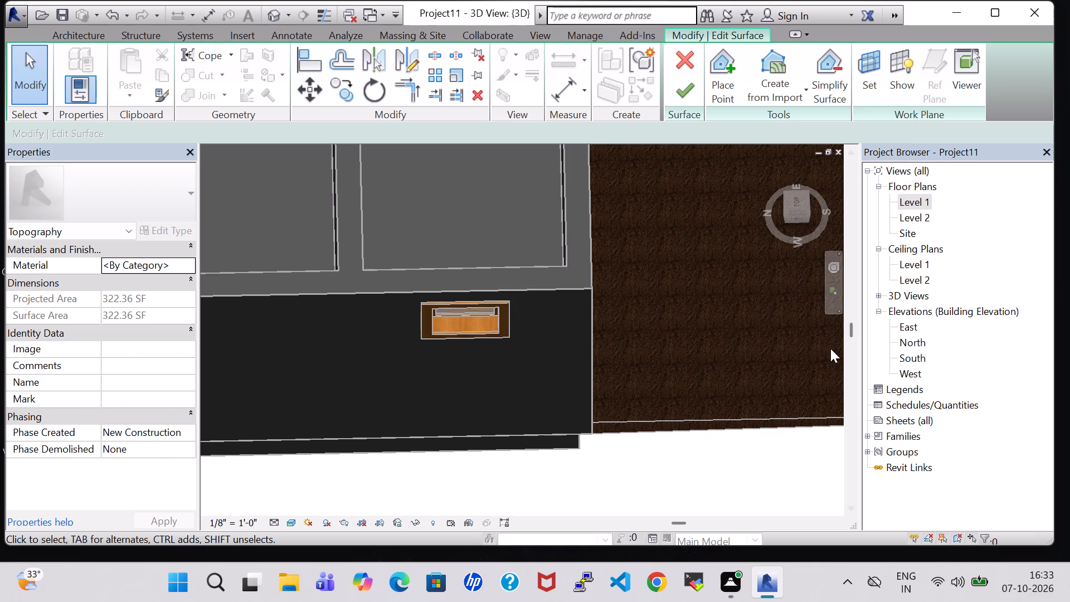
click(679, 91)
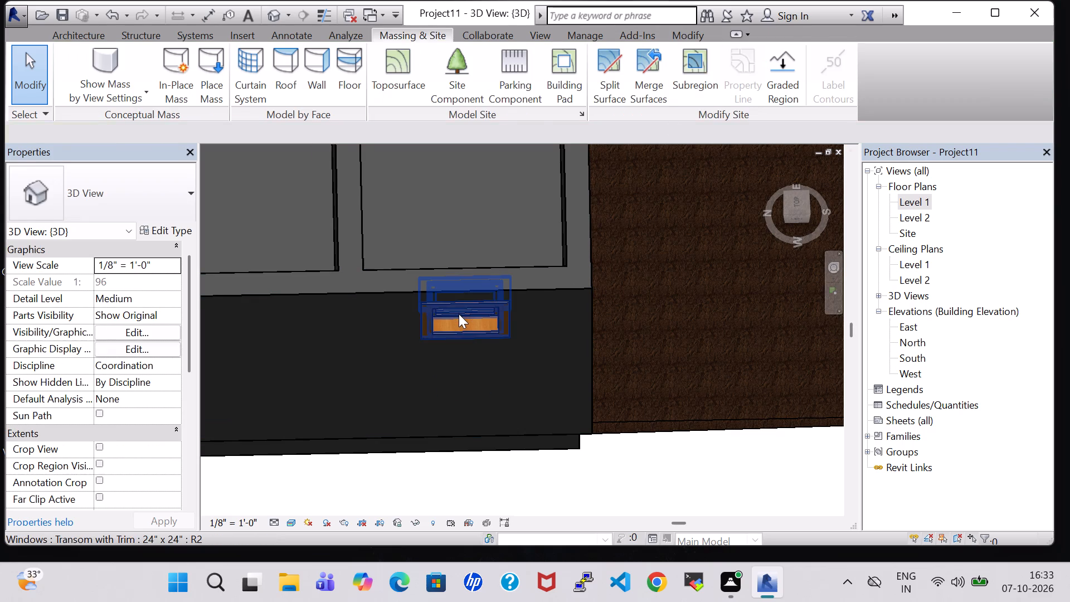
Examine the 24" x 24" transom window near the parking side and the other windows along that outer wall.
click(459, 314)
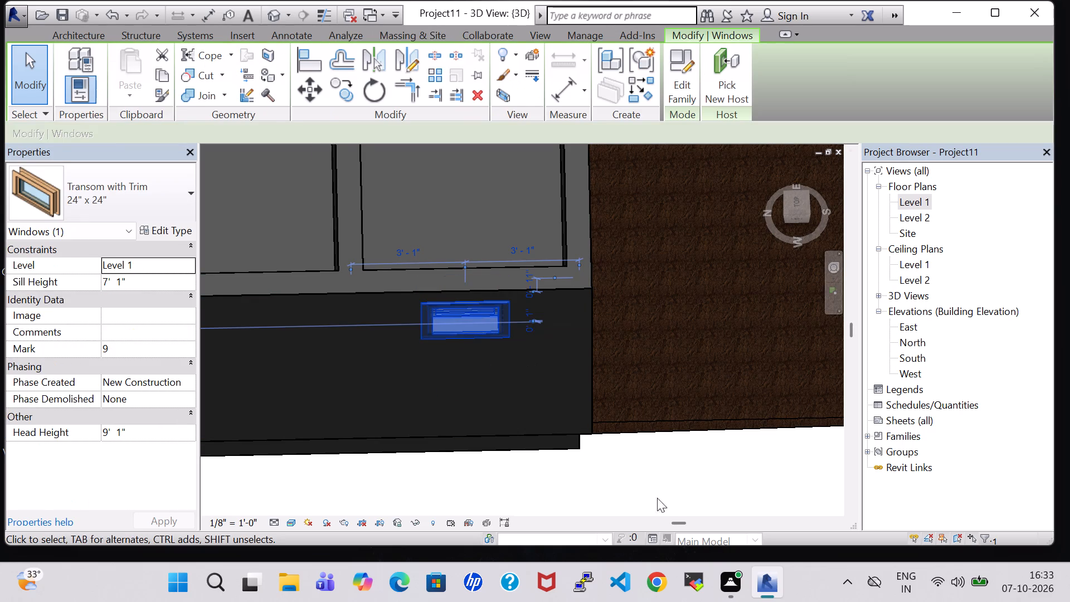
click(667, 504)
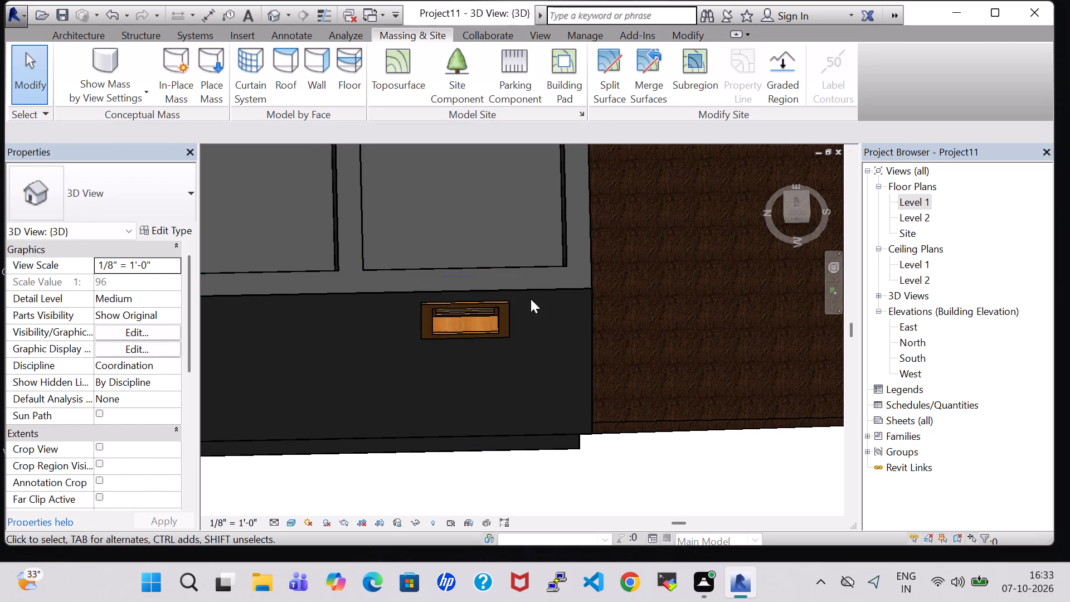
double_click(913, 203)
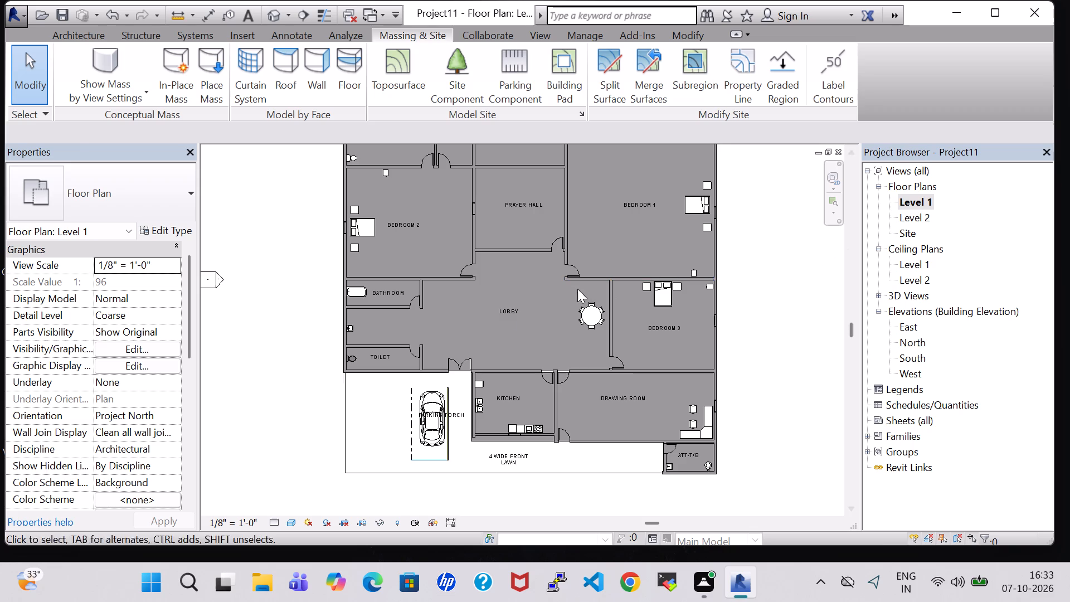
click(270, 16)
shift+middle_drag(547, 442, 523, 342)
shift+scroll(547, 442, up, 1)
middle_drag(527, 315, 526, 601)
shift+middle_drag(350, 439, 421, 493)
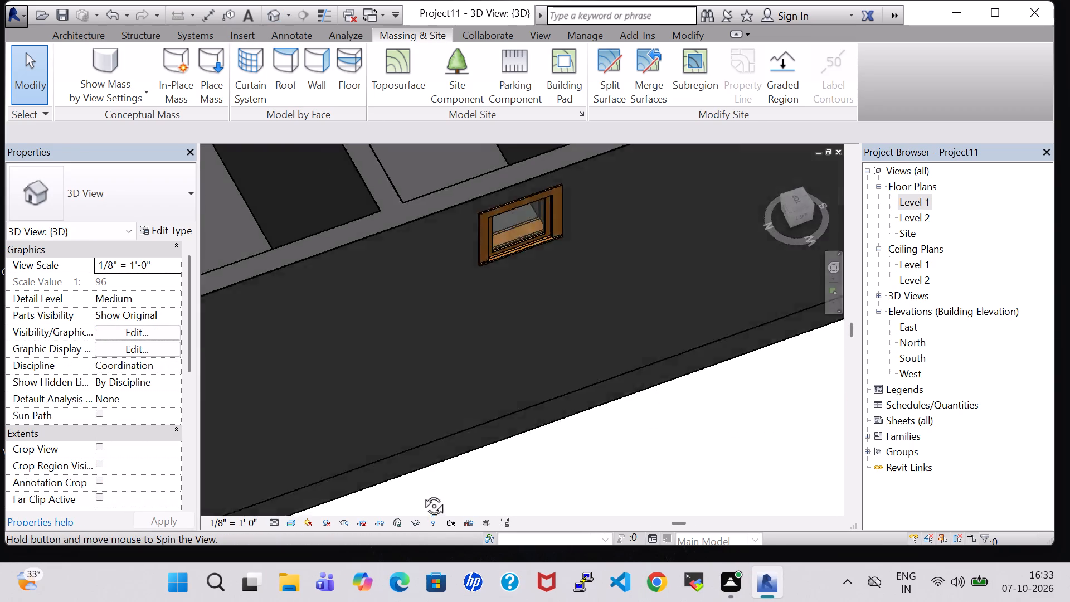
shift+middle_drag(421, 493, 448, 498)
shift+scroll(424, 513, up, 1)
shift+middle_drag(464, 479, 476, 455)
shift+middle_drag(482, 442, 484, 433)
shift+middle_drag(484, 429, 468, 398)
scroll(537, 388, down, 7)
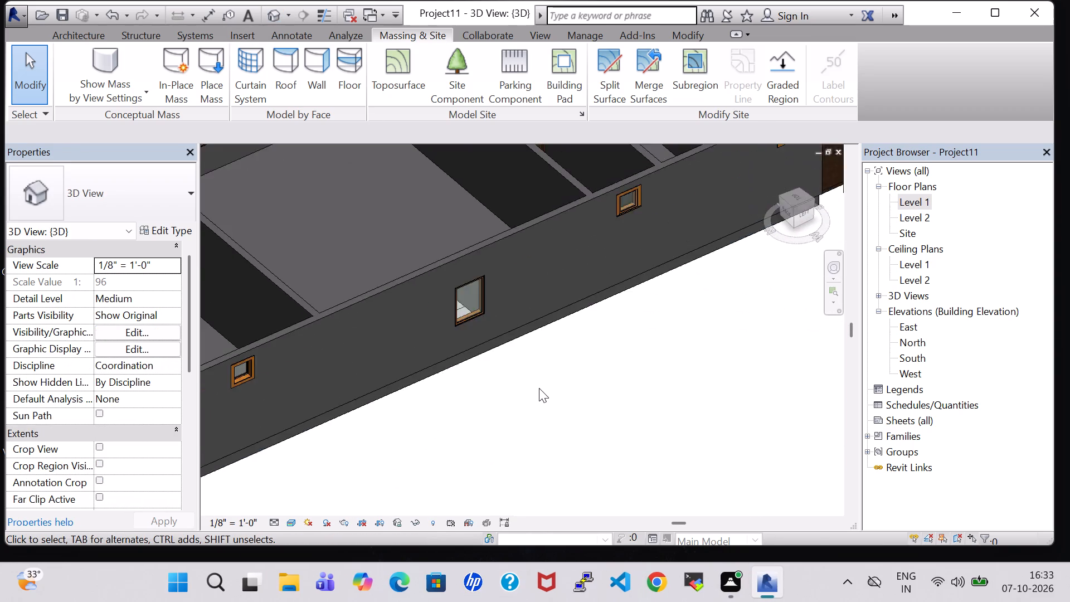
scroll(539, 388, down, 6)
middle_drag(674, 342, 568, 394)
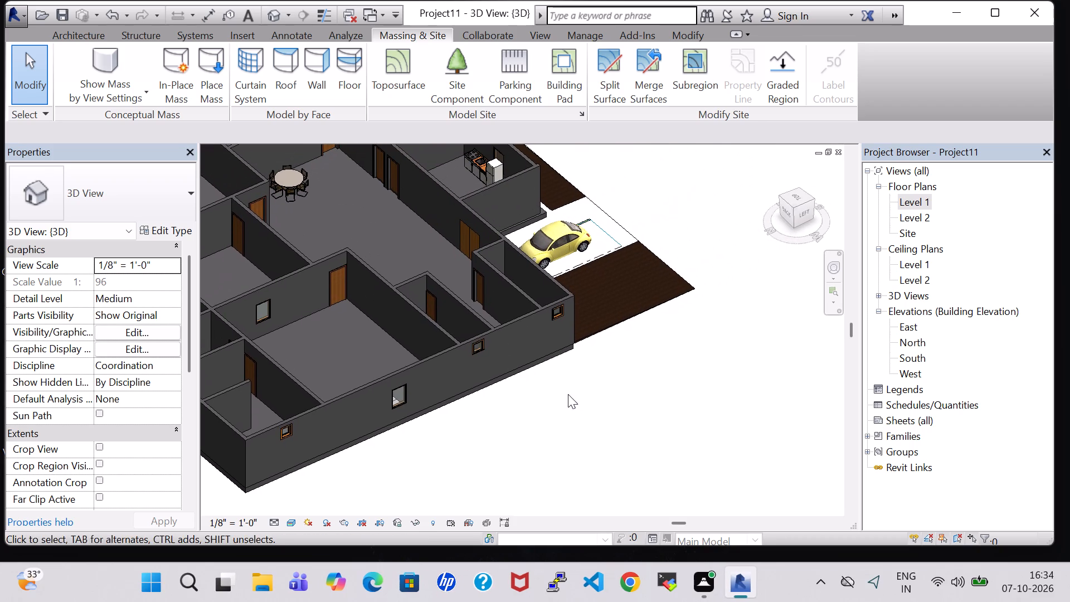
Examine the parking space, the ground surfaces beside it and the furnished rooms in the 3D view.
shift+middle_drag(570, 356, 485, 497)
shift+scroll(483, 474, up, 1)
middle_drag(483, 441, 485, 428)
shift+middle_drag(404, 283, 396, 310)
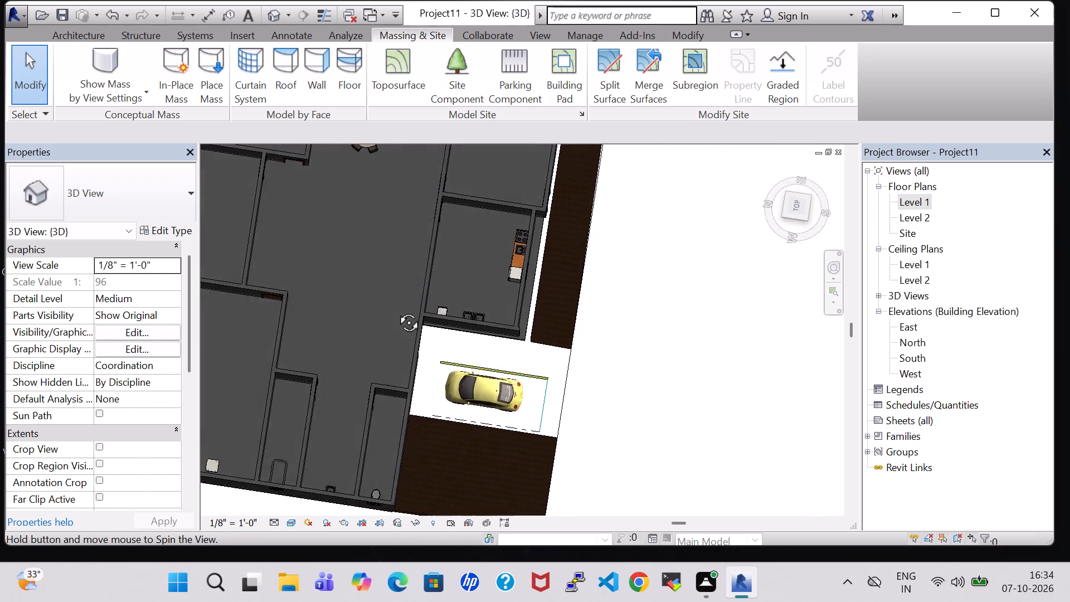
shift+middle_drag(396, 310, 419, 341)
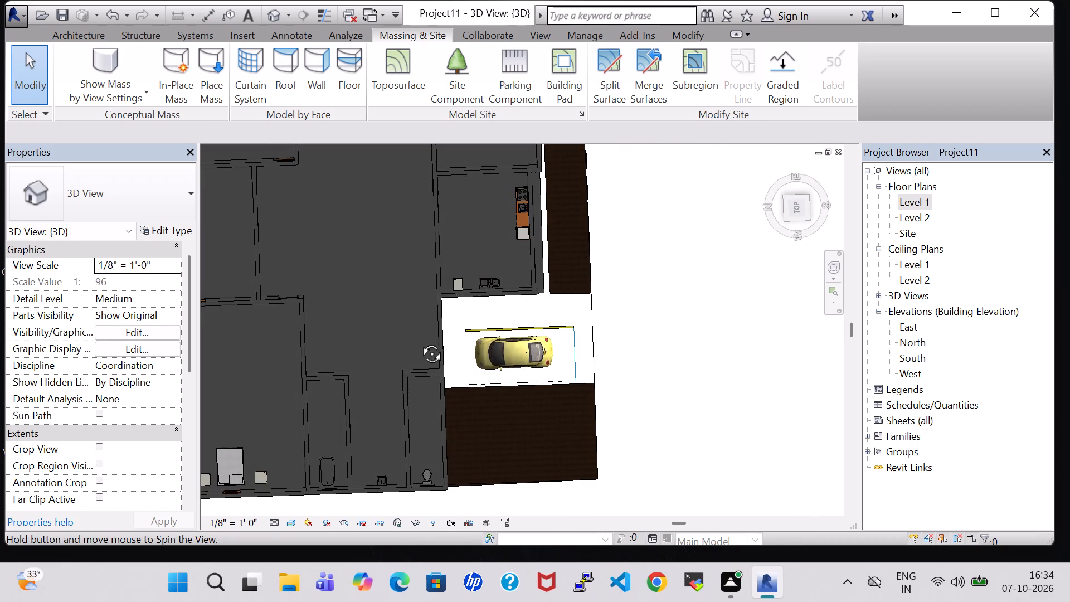
shift+middle_drag(419, 341, 421, 261)
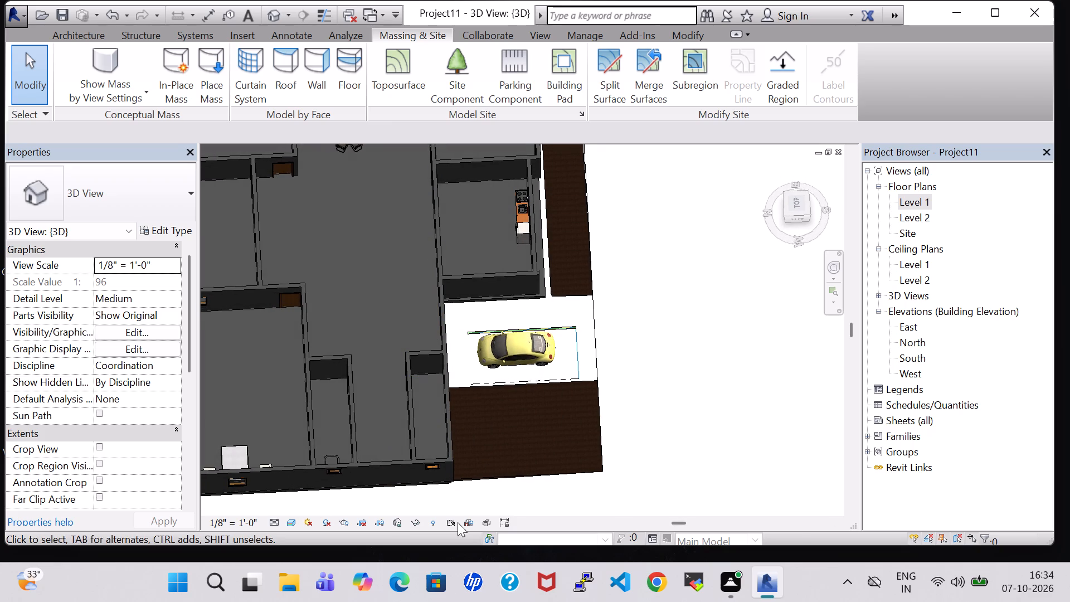
middle_drag(547, 479, 745, 430)
scroll(547, 479, up, 1)
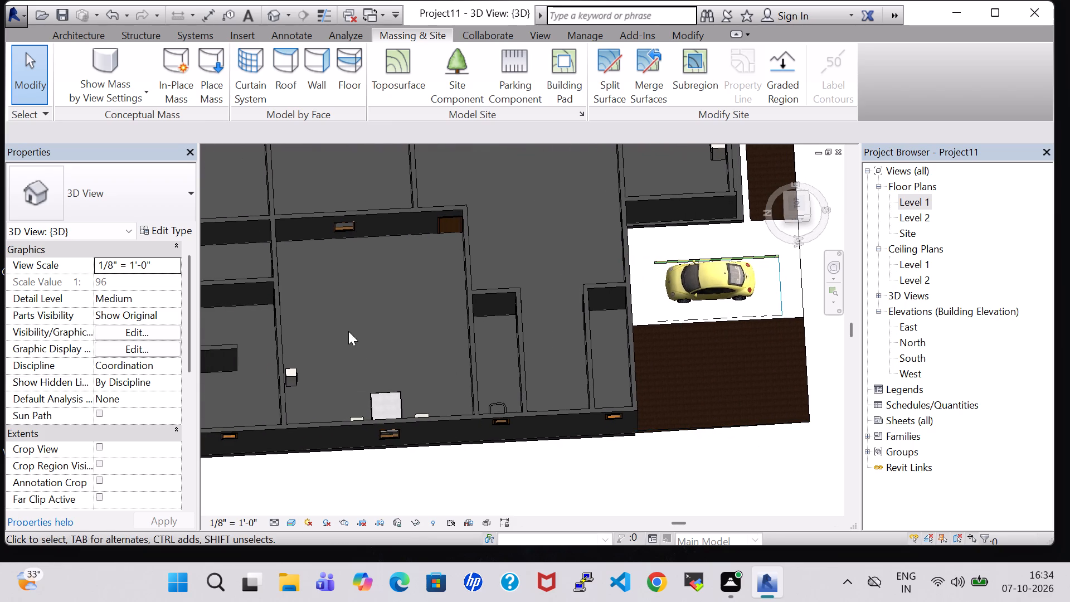
shift+middle_drag(366, 325, 378, 411)
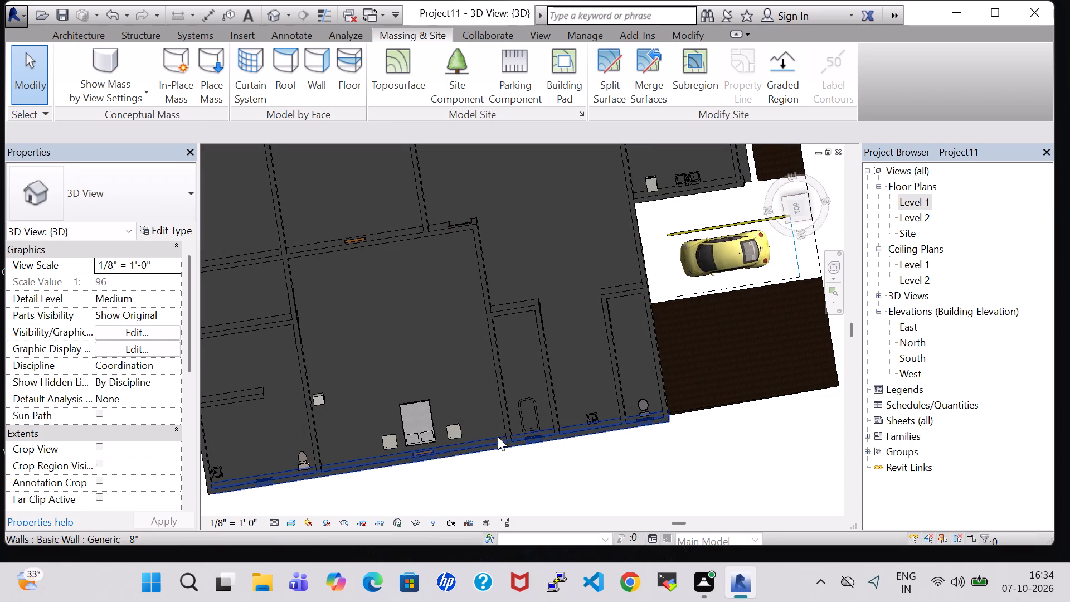
scroll(333, 394, up, 1)
middle_drag(333, 394, 488, 372)
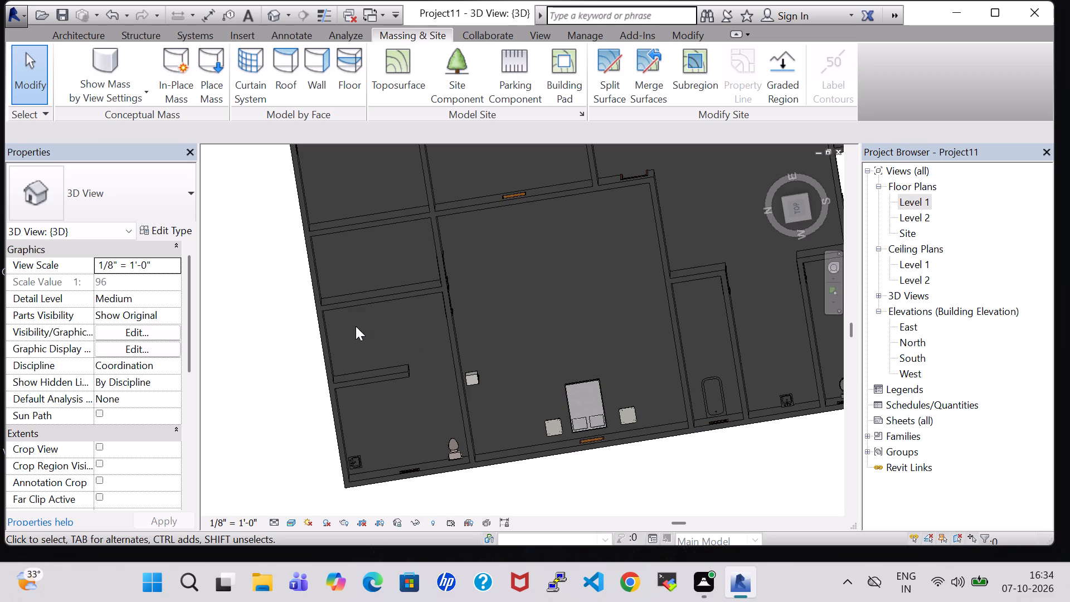
scroll(356, 326, down, 3)
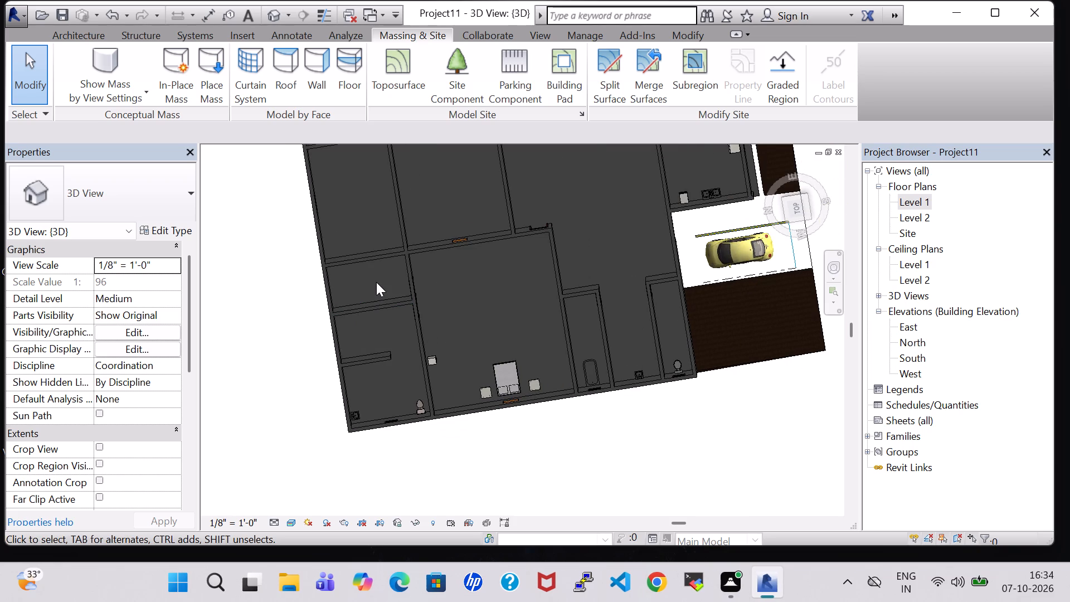
shift+middle_drag(453, 288, 381, 257)
shift+scroll(453, 288, up, 1)
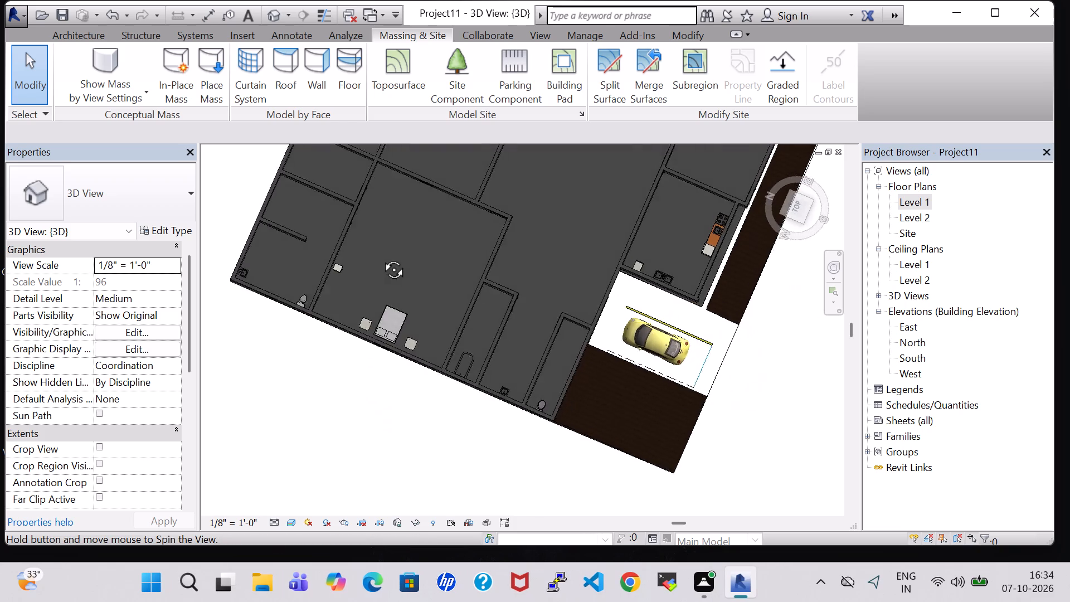
shift+middle_drag(381, 257, 373, 242)
middle_drag(390, 215, 334, 154)
scroll(390, 215, up, 1)
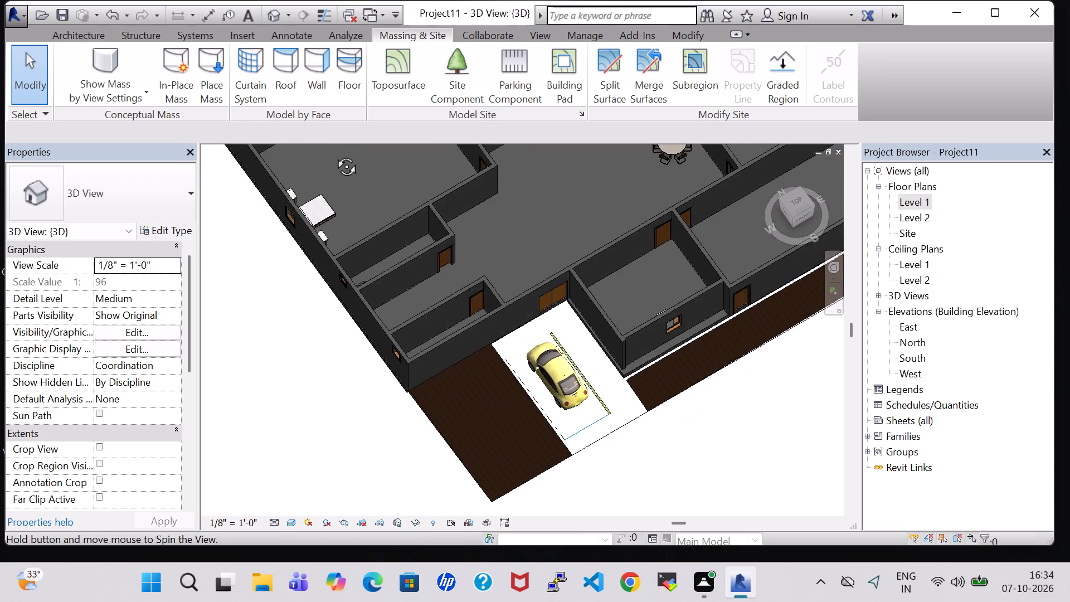
middle_drag(334, 154, 334, 156)
middle_drag(382, 157, 323, 333)
scroll(382, 157, up, 1)
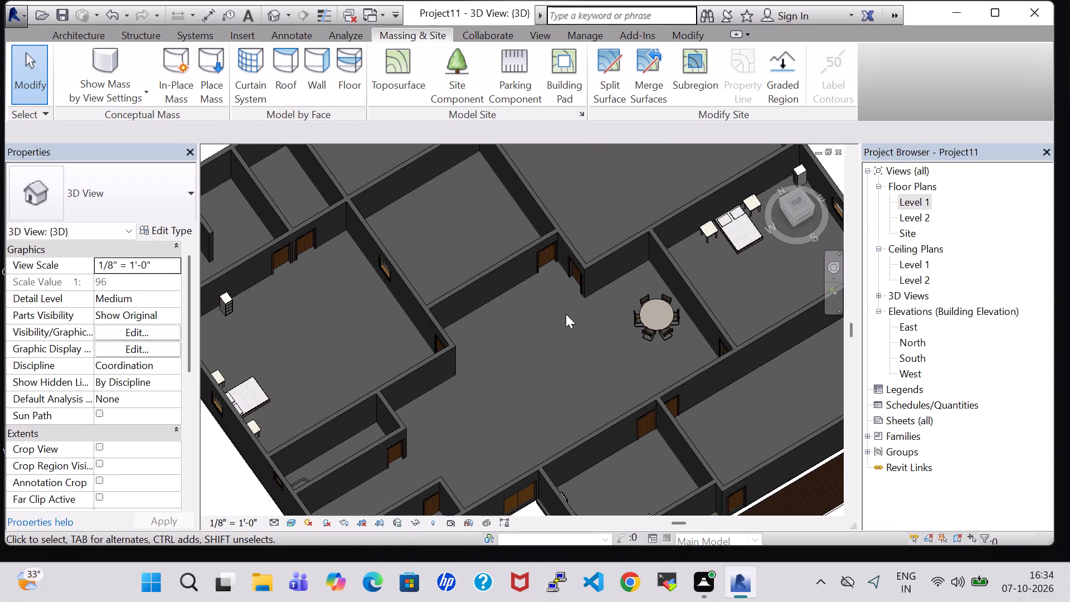
scroll(555, 349, down, 4)
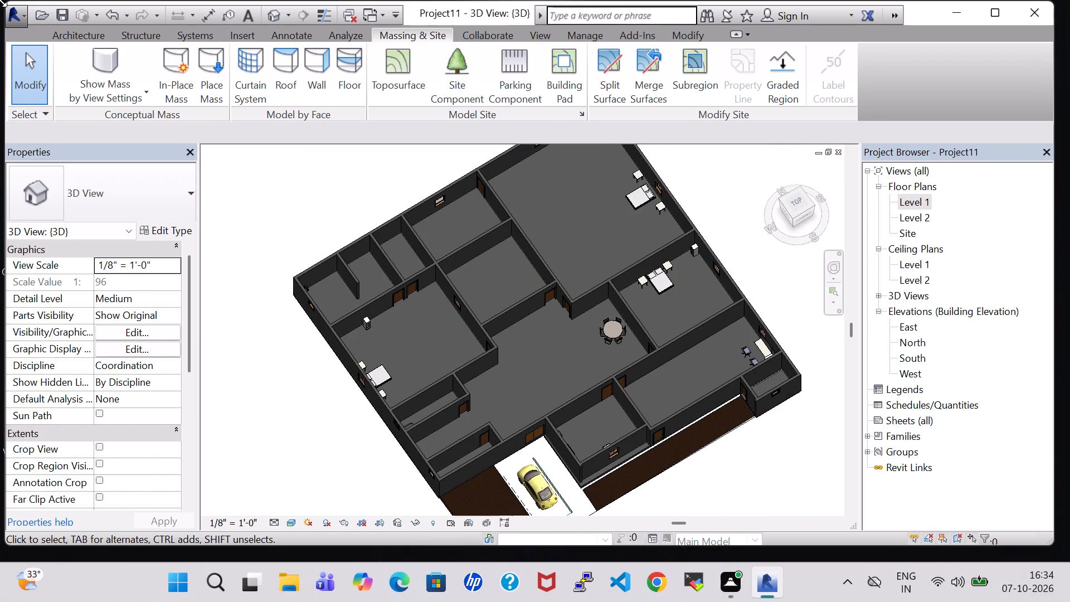
Save the project with the 3D view set to the Top orientation.
click(55, 8)
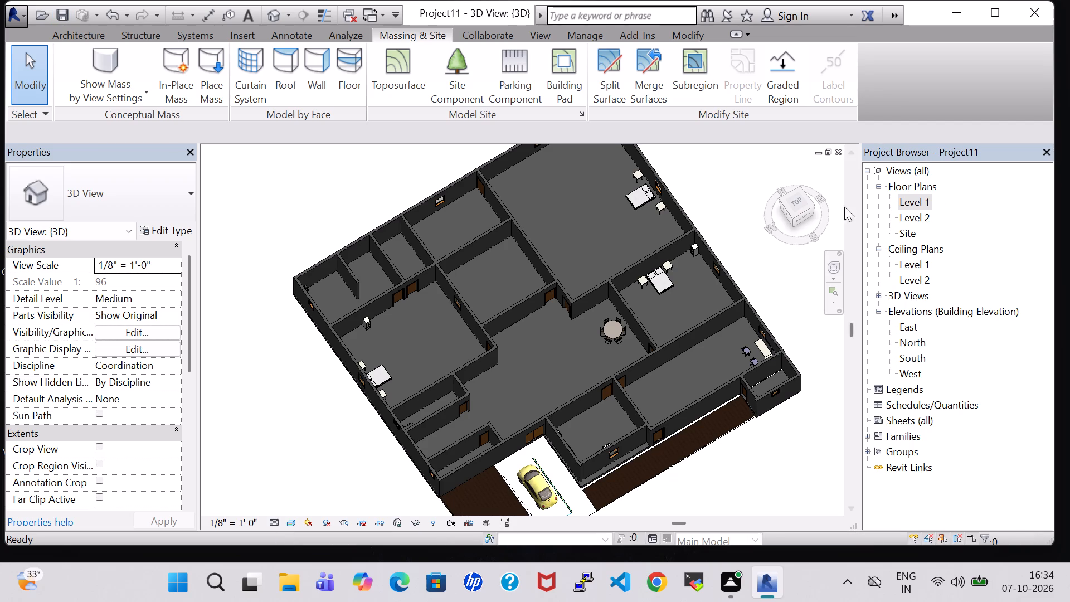
click(800, 203)
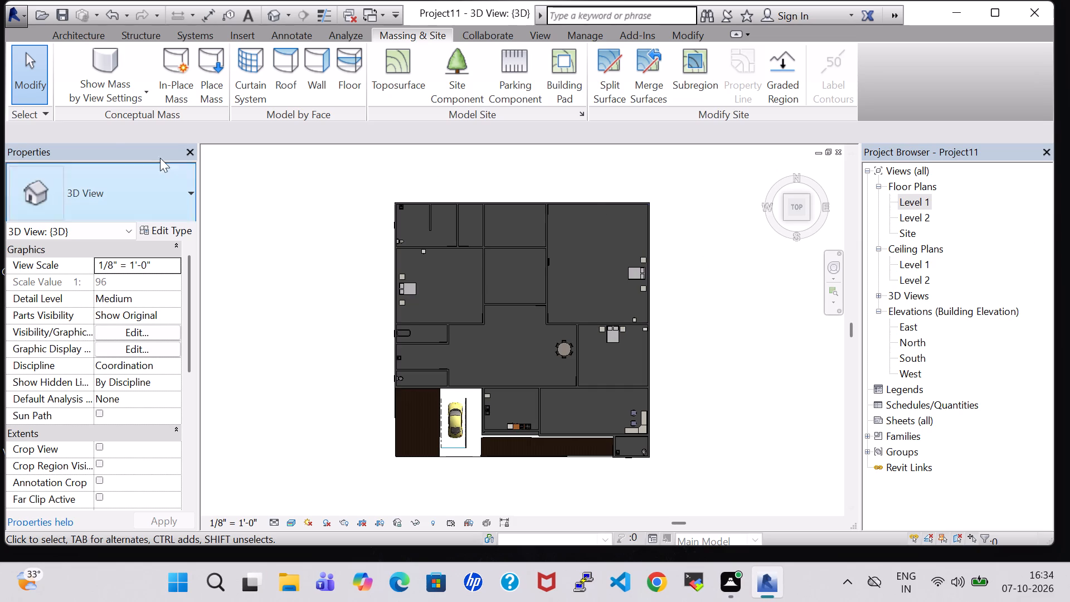
click(56, 16)
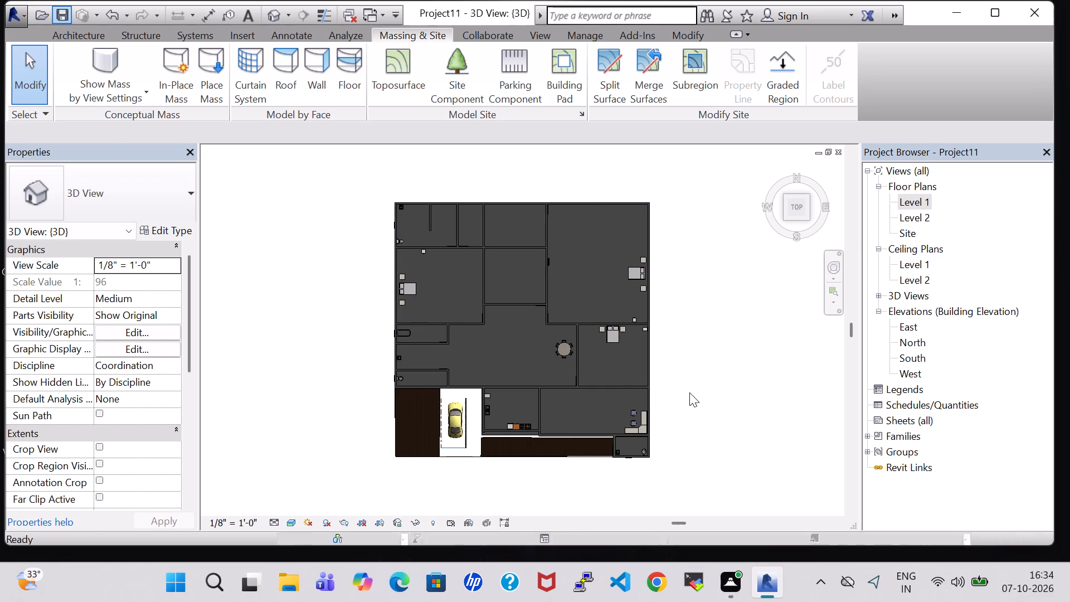
Save the project again with the 3D view showing the whole house from above and the front.
scroll(689, 392, up, 1)
shift+middle_drag(689, 392, 696, 307)
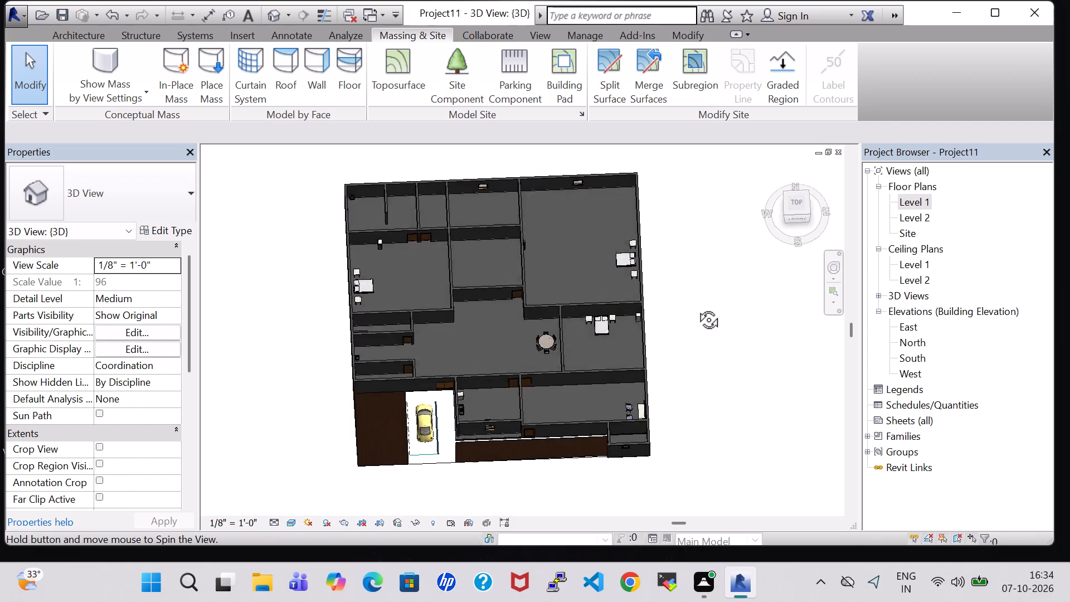
shift+middle_drag(696, 307, 692, 245)
shift+middle_click(690, 244)
click(65, 9)
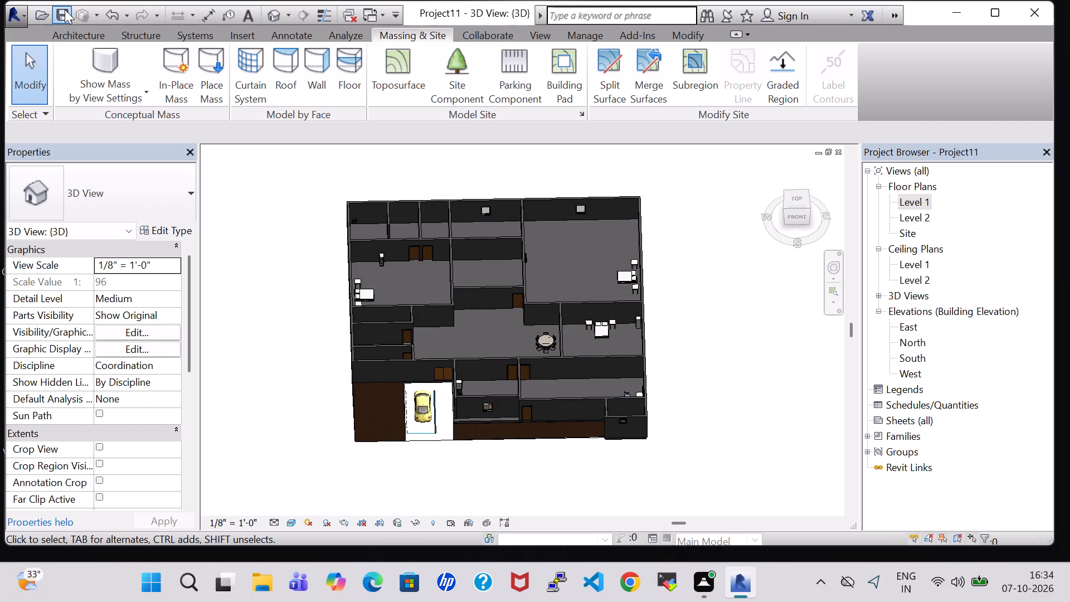
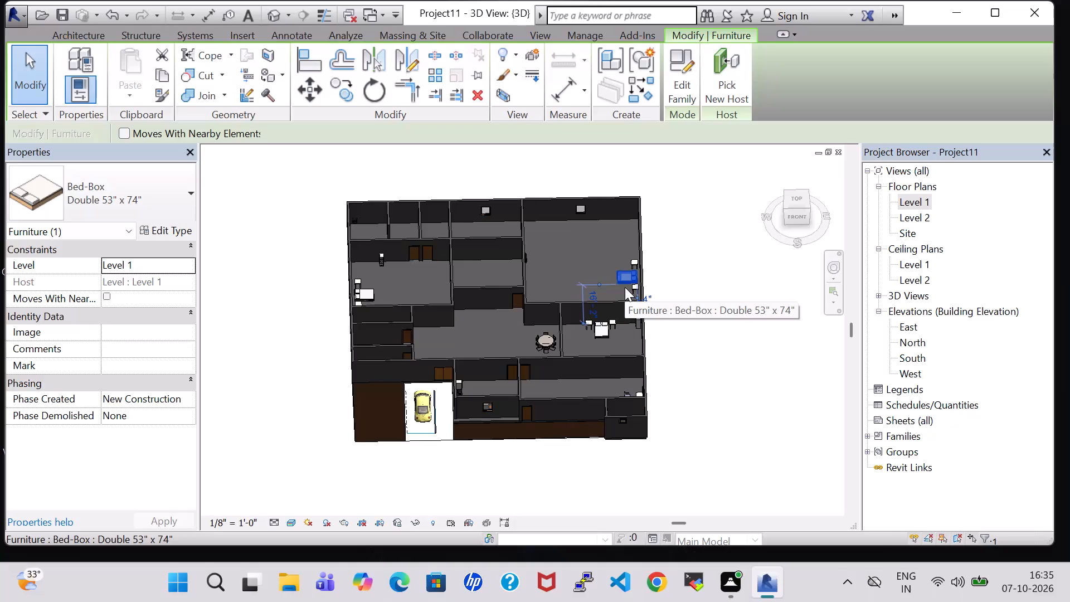
Open the Level 1 floor plan view.
double_click(906, 204)
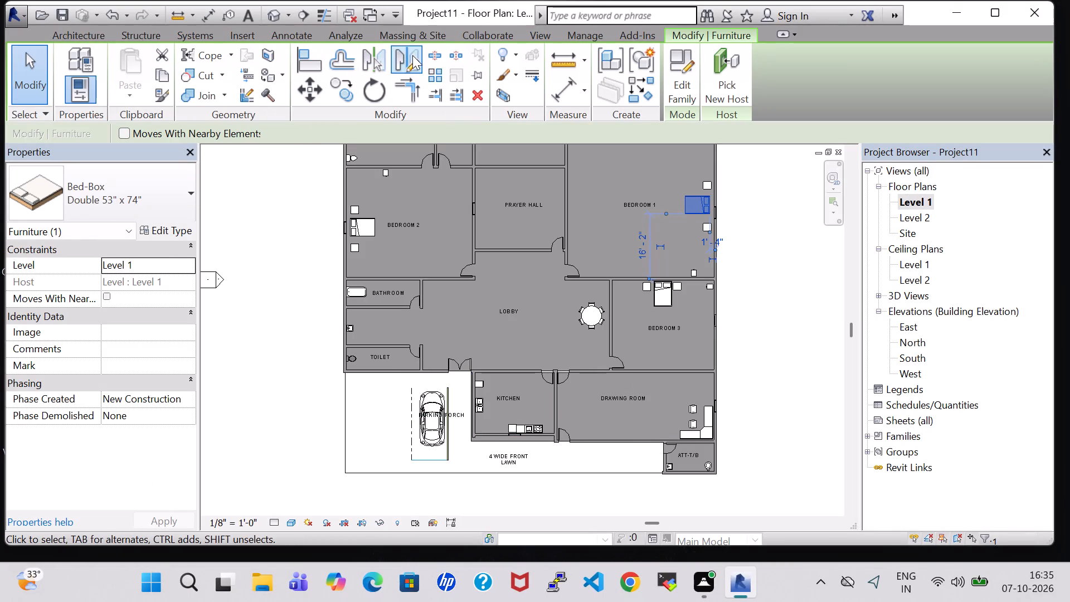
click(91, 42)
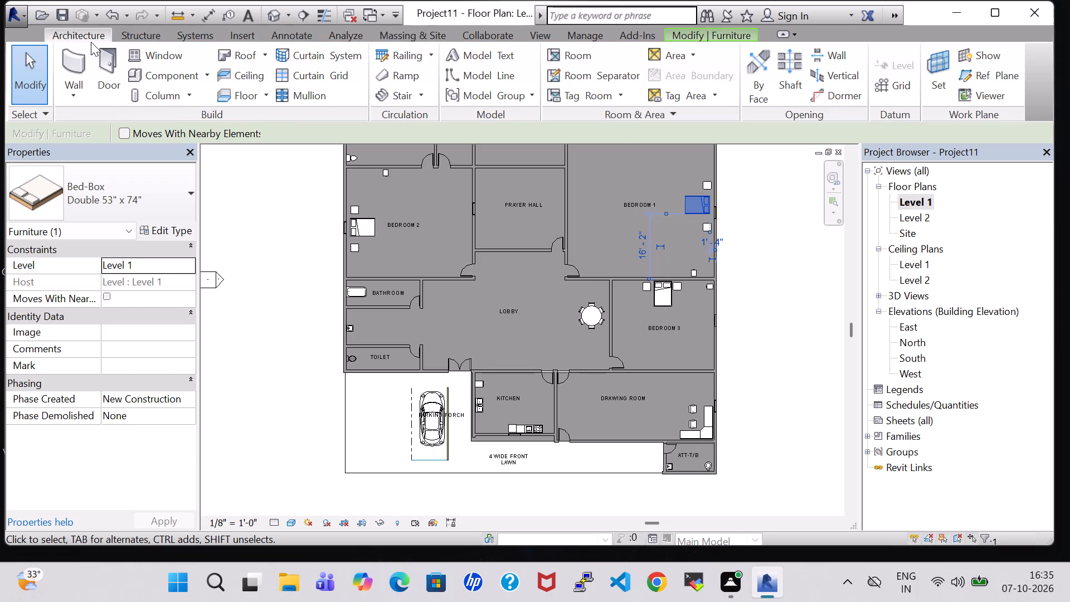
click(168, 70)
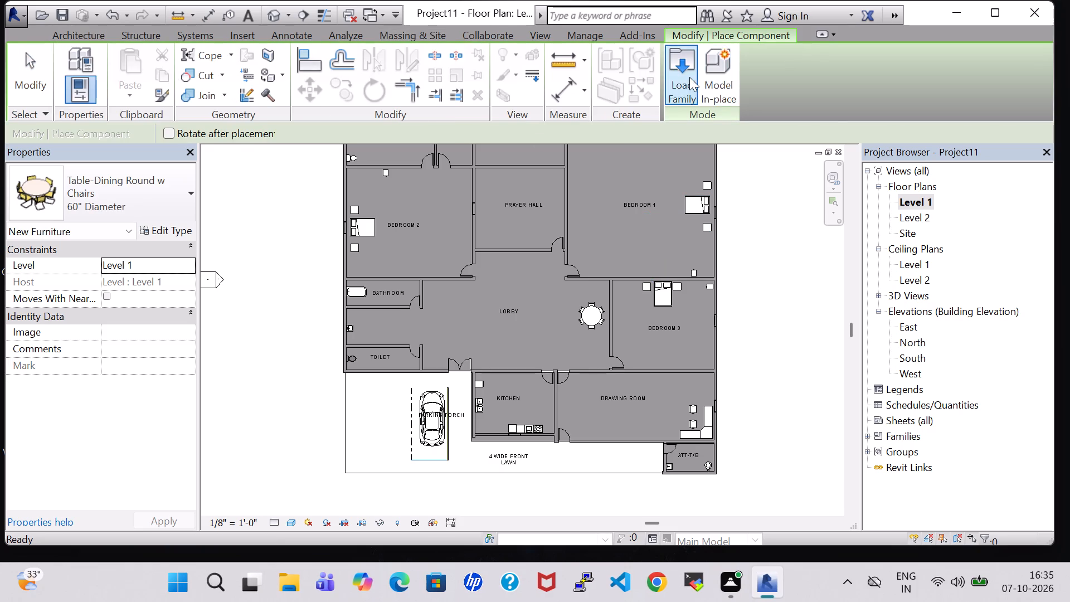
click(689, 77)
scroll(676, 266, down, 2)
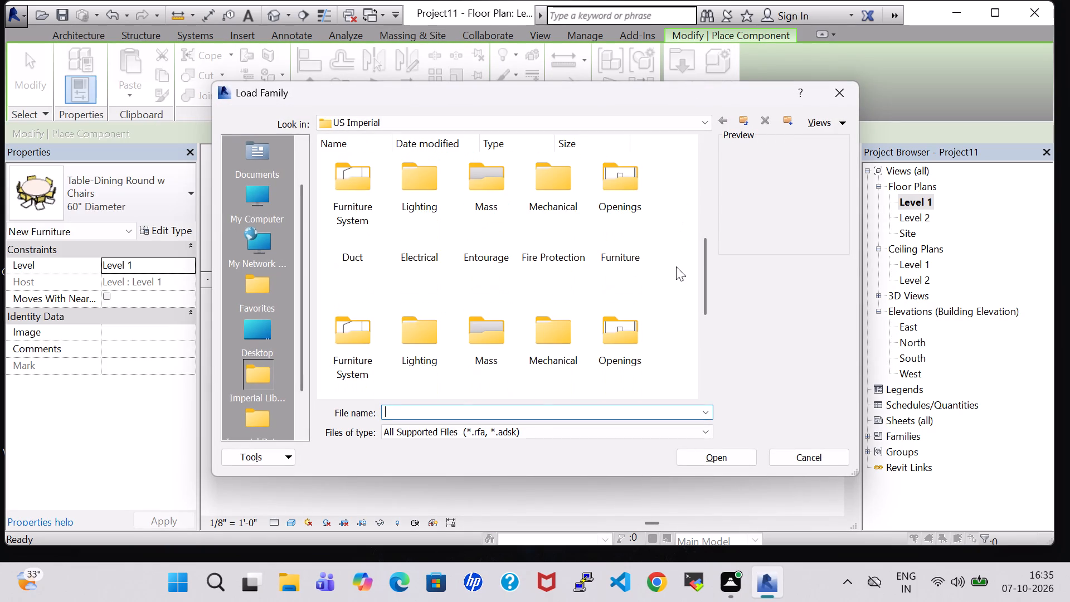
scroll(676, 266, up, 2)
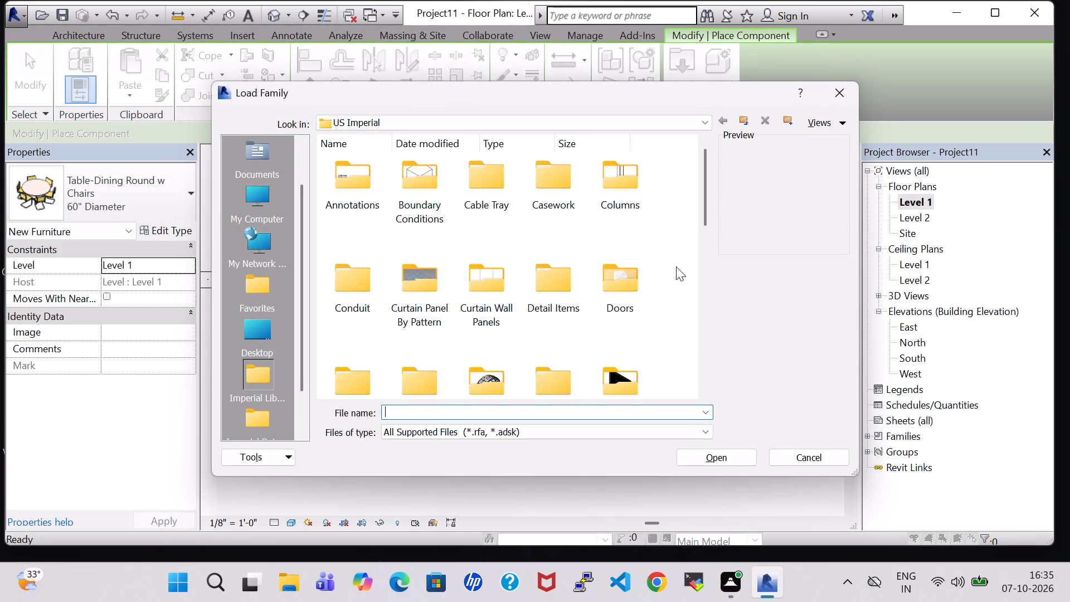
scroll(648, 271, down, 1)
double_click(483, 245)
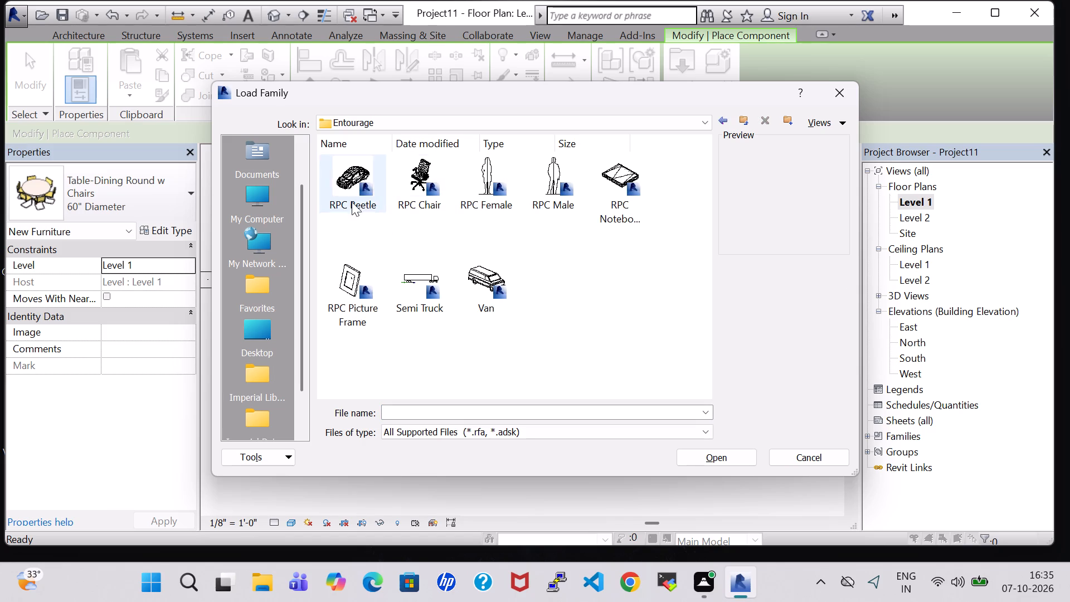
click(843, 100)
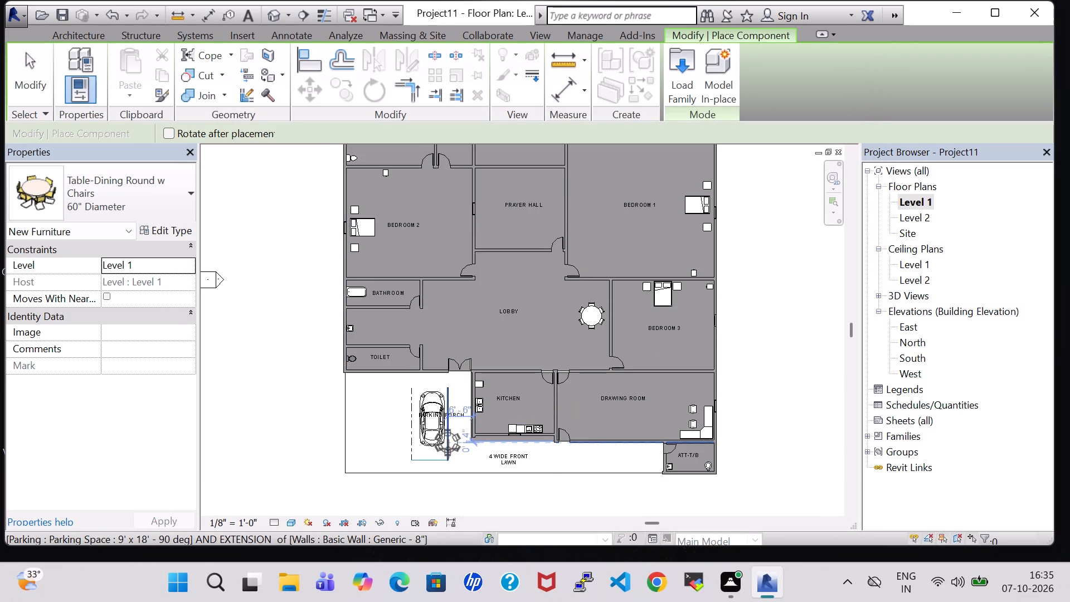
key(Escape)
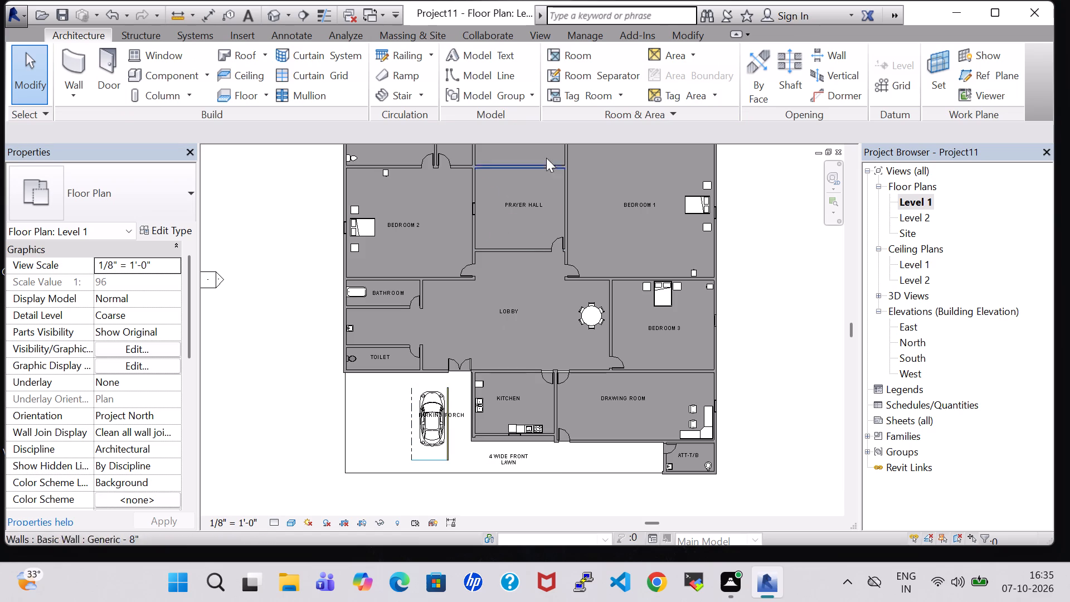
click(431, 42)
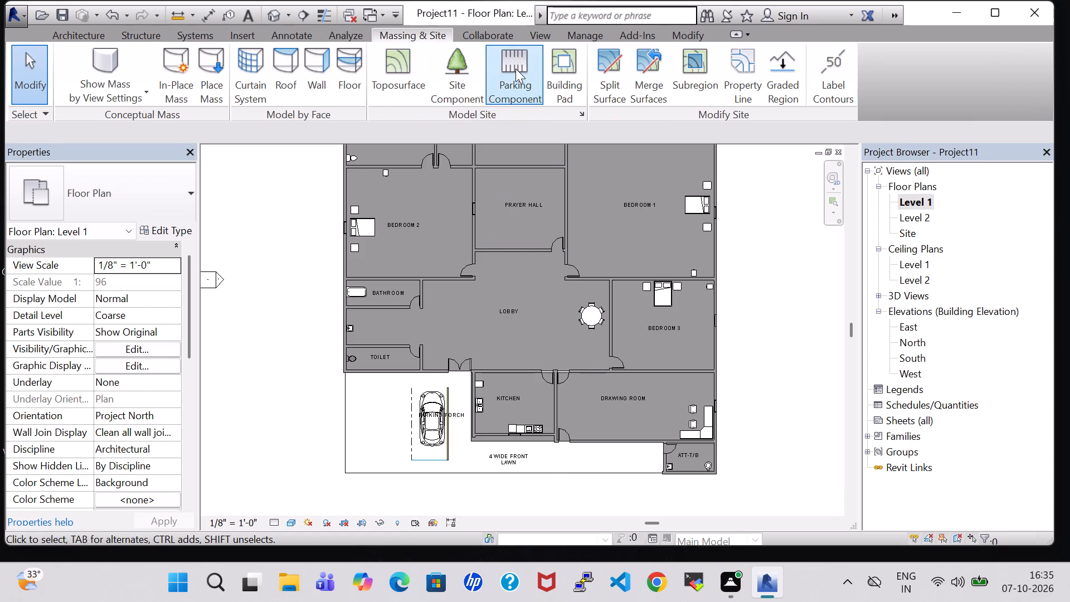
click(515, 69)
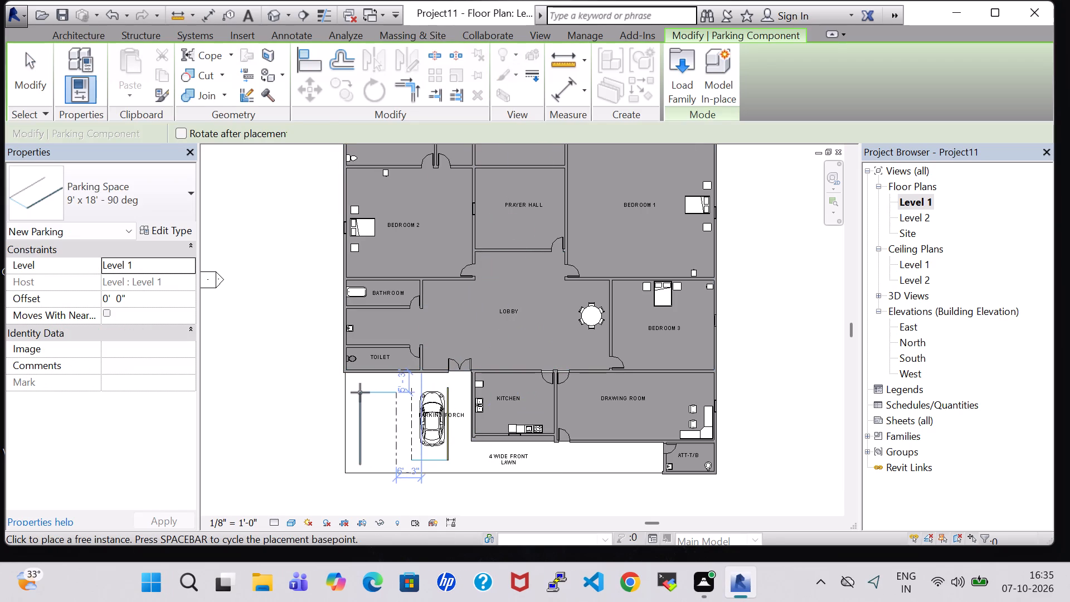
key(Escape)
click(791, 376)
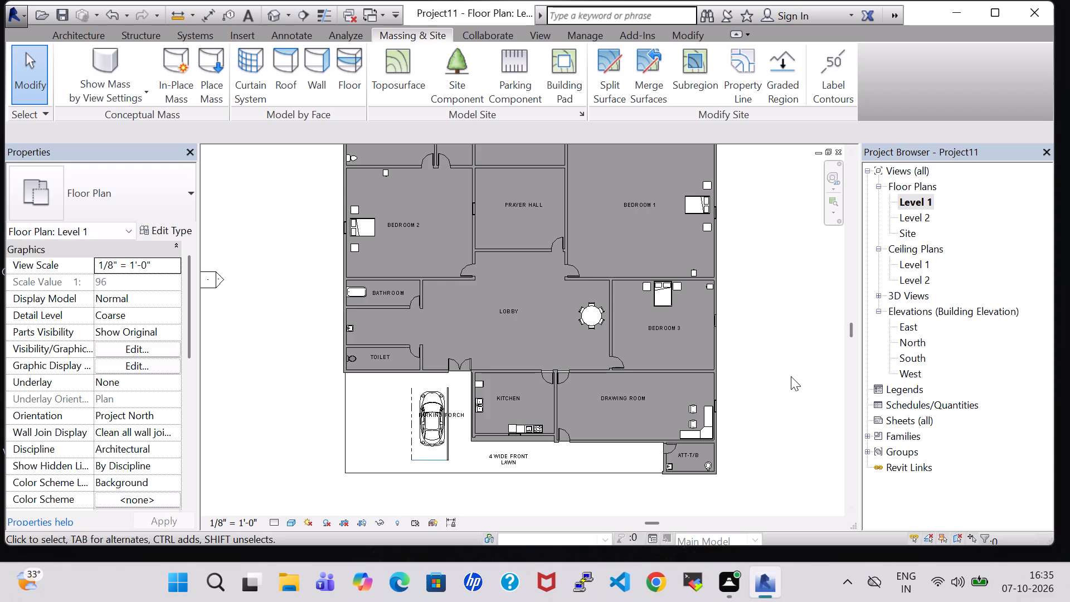
Save the project.
click(61, 16)
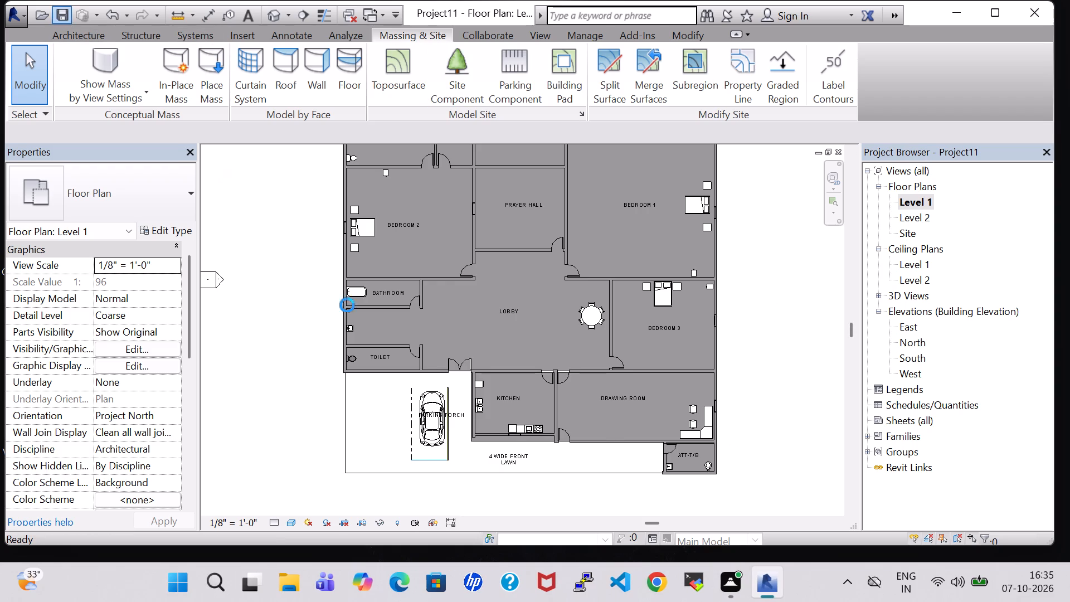